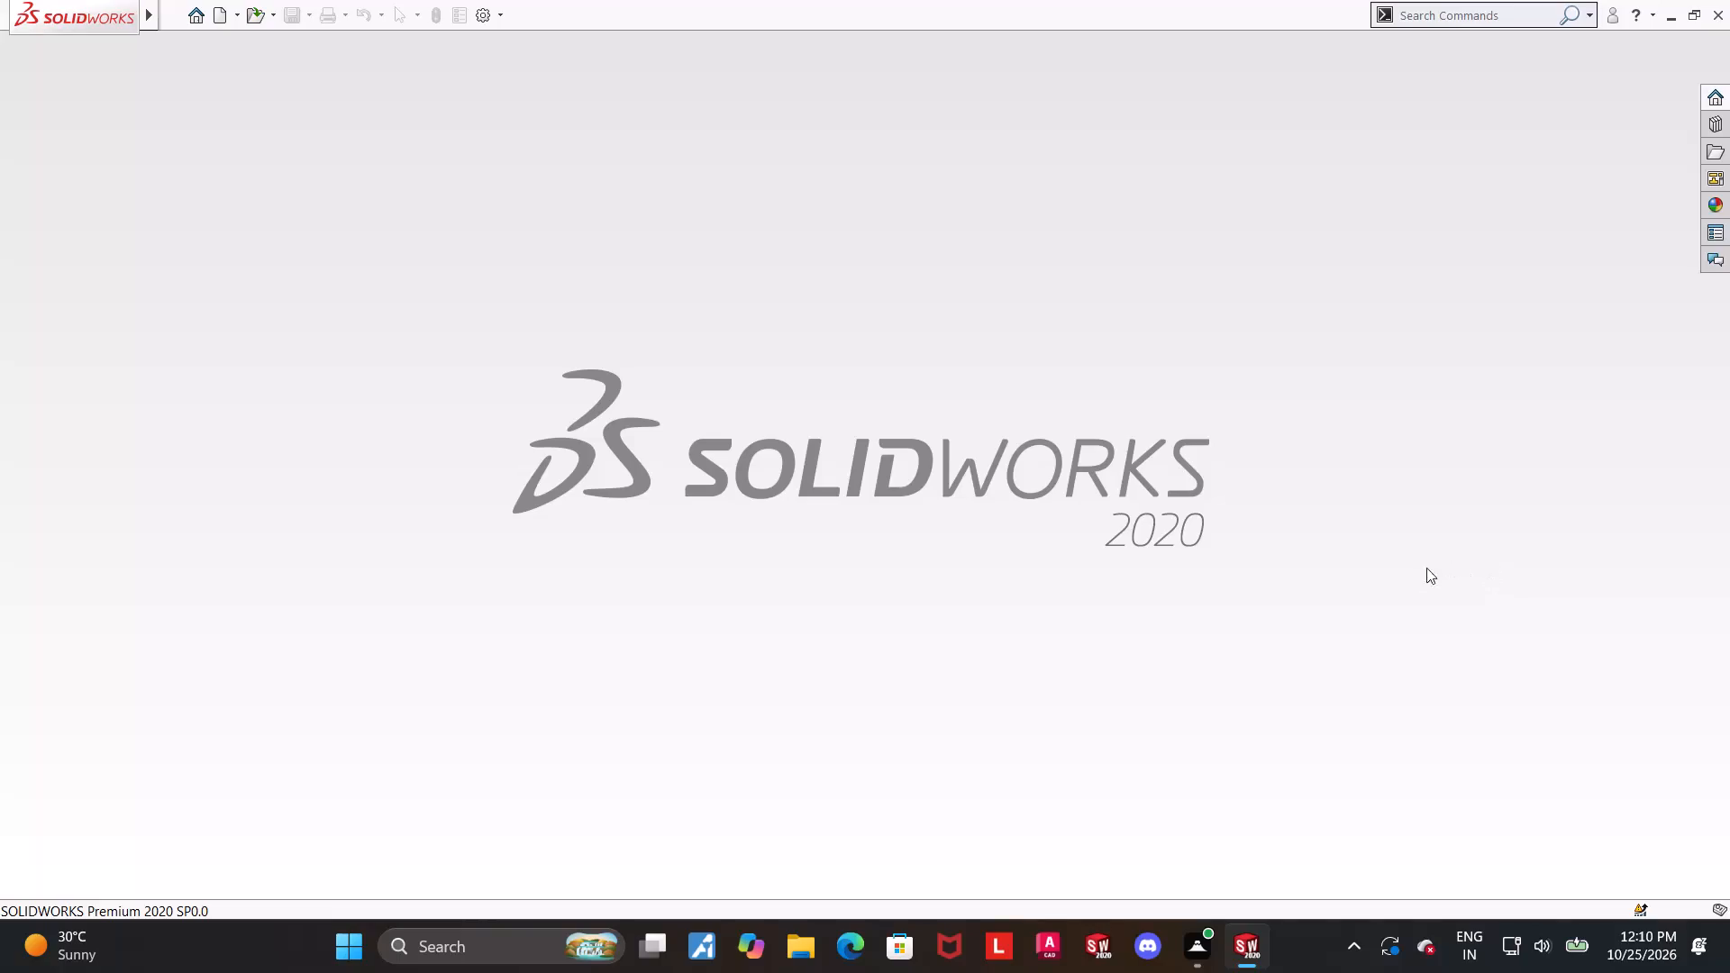
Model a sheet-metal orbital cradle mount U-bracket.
Create a new part document.
click(1414, 571)
click(214, 15)
double_click(395, 432)
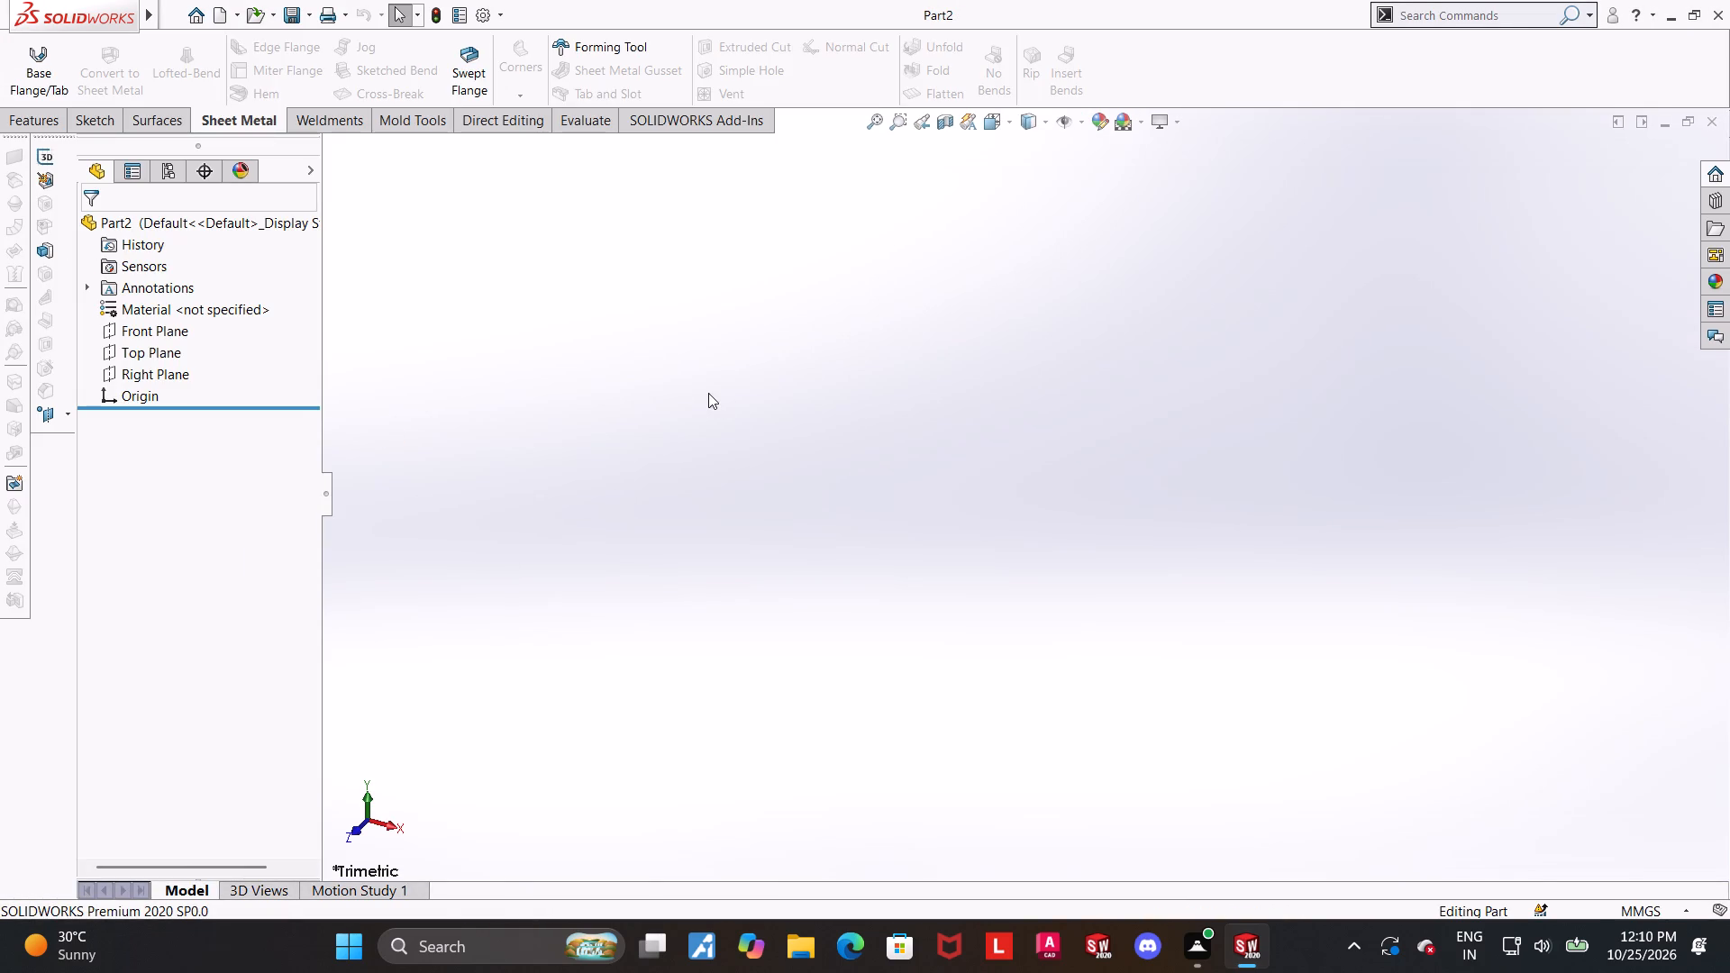
On the Front Plane, sketch a horizontal line about 87 mm long from the origin and a vertical line about 49 mm up from its end.
click(137, 324)
click(152, 300)
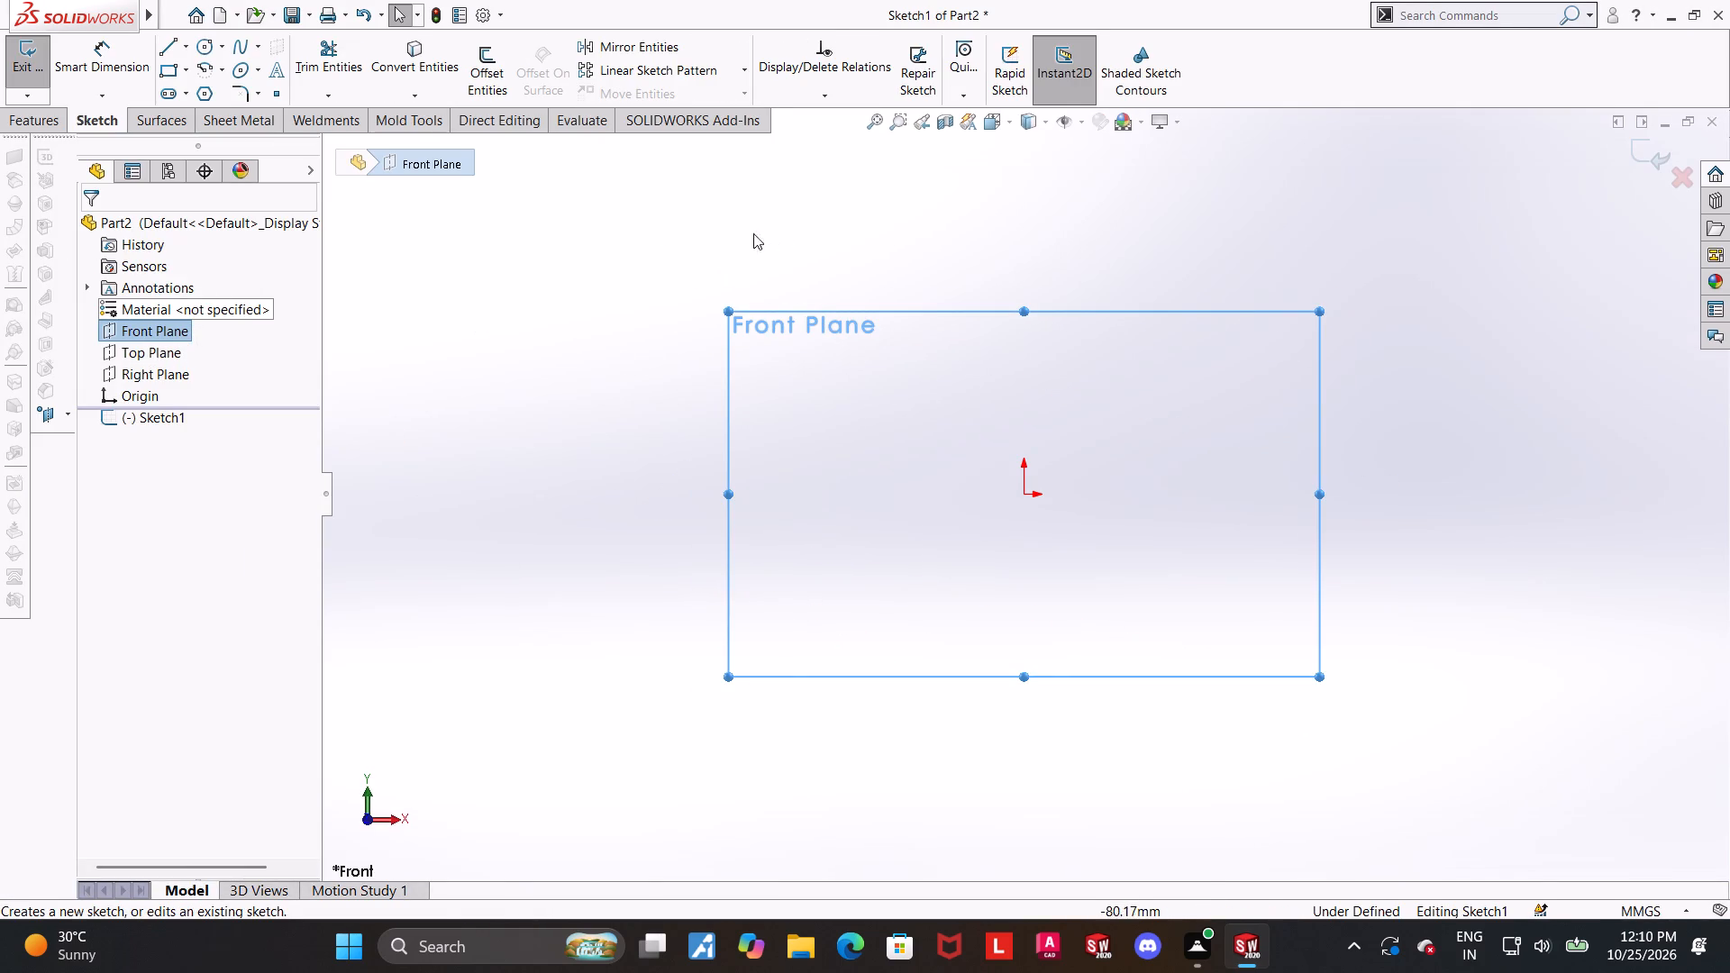
click(176, 38)
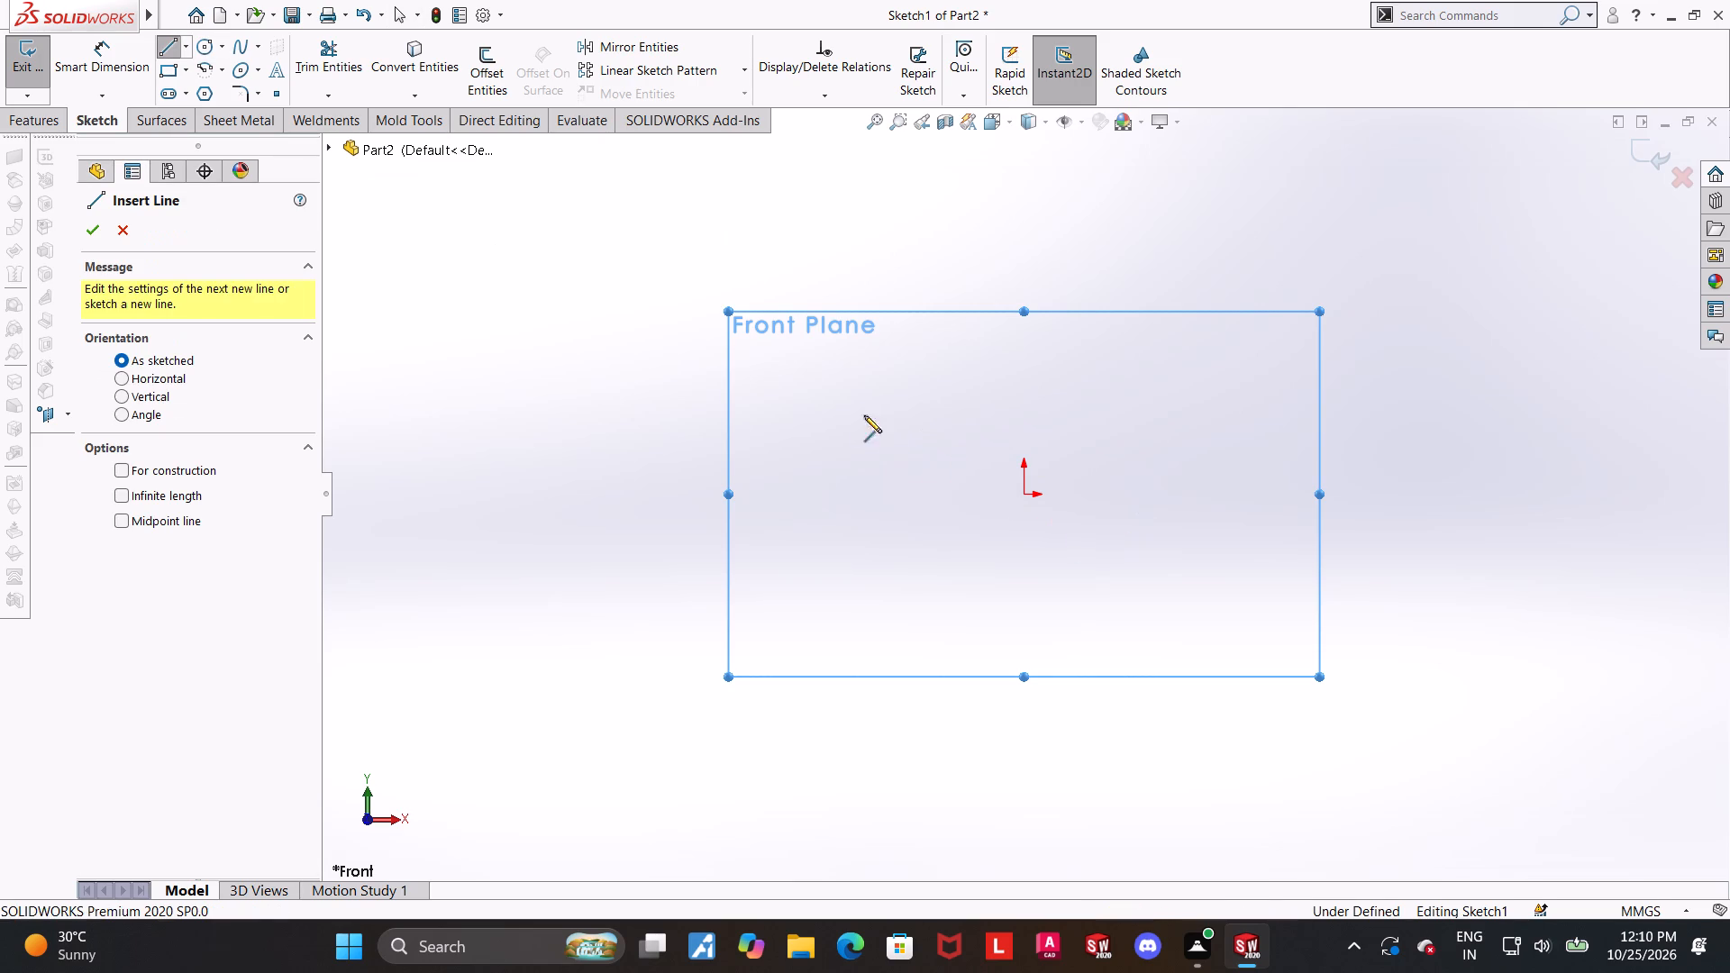
click(1022, 496)
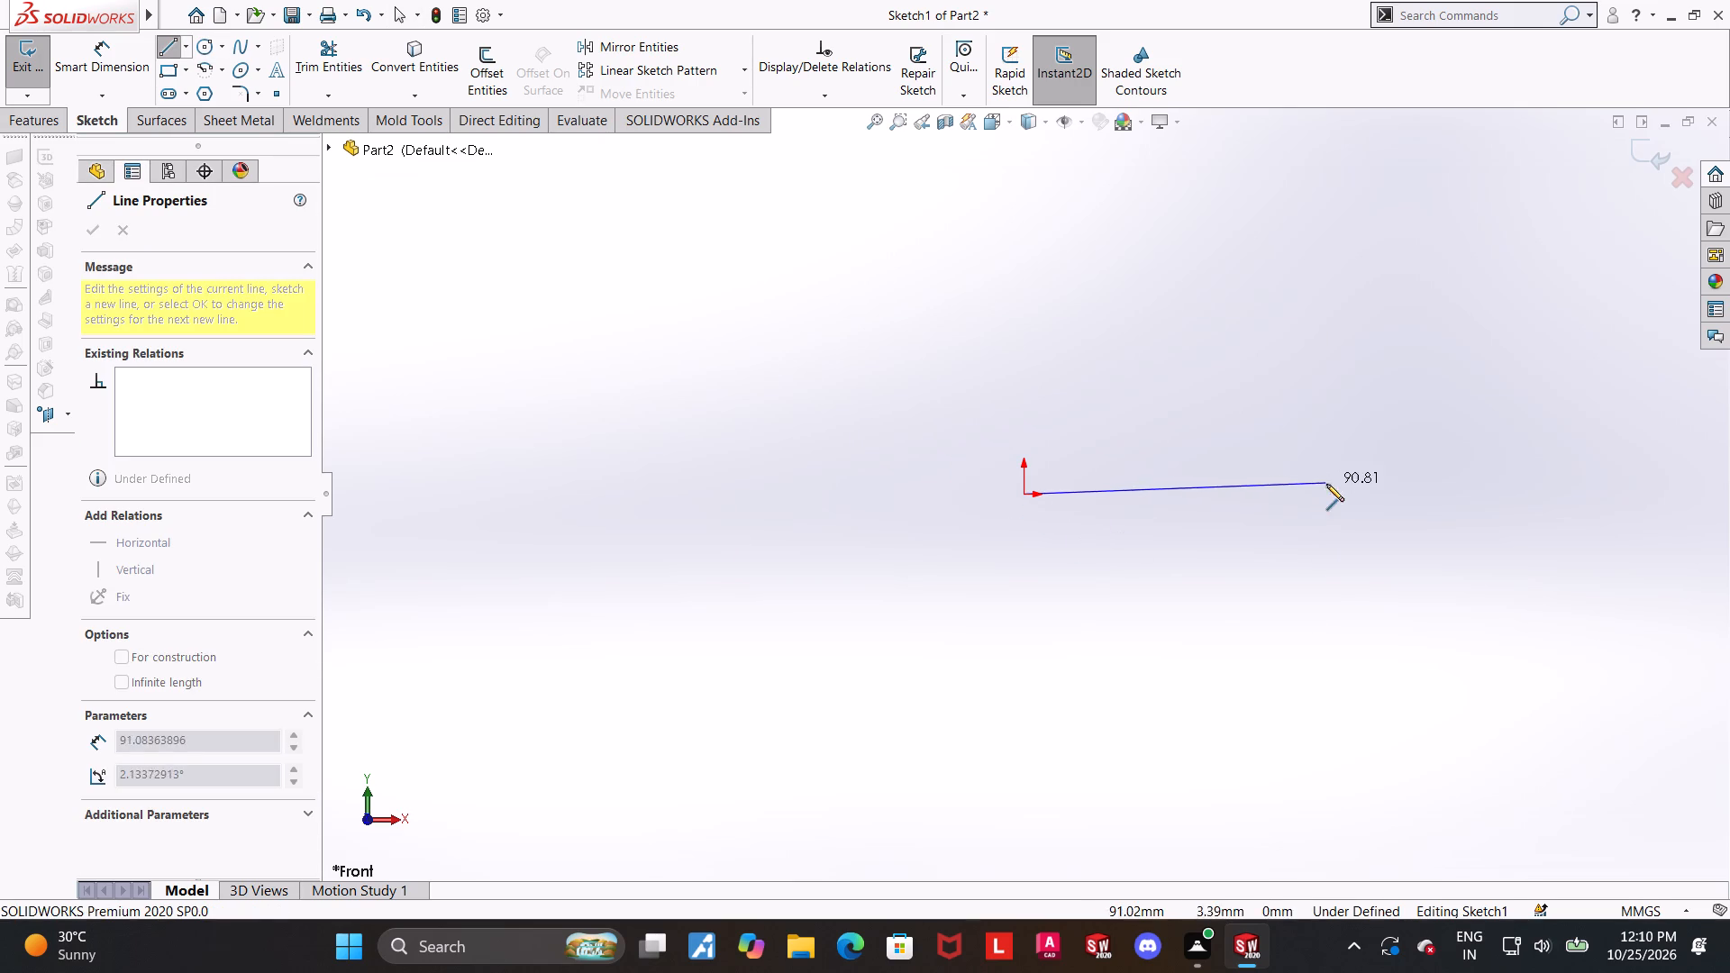
click(1313, 493)
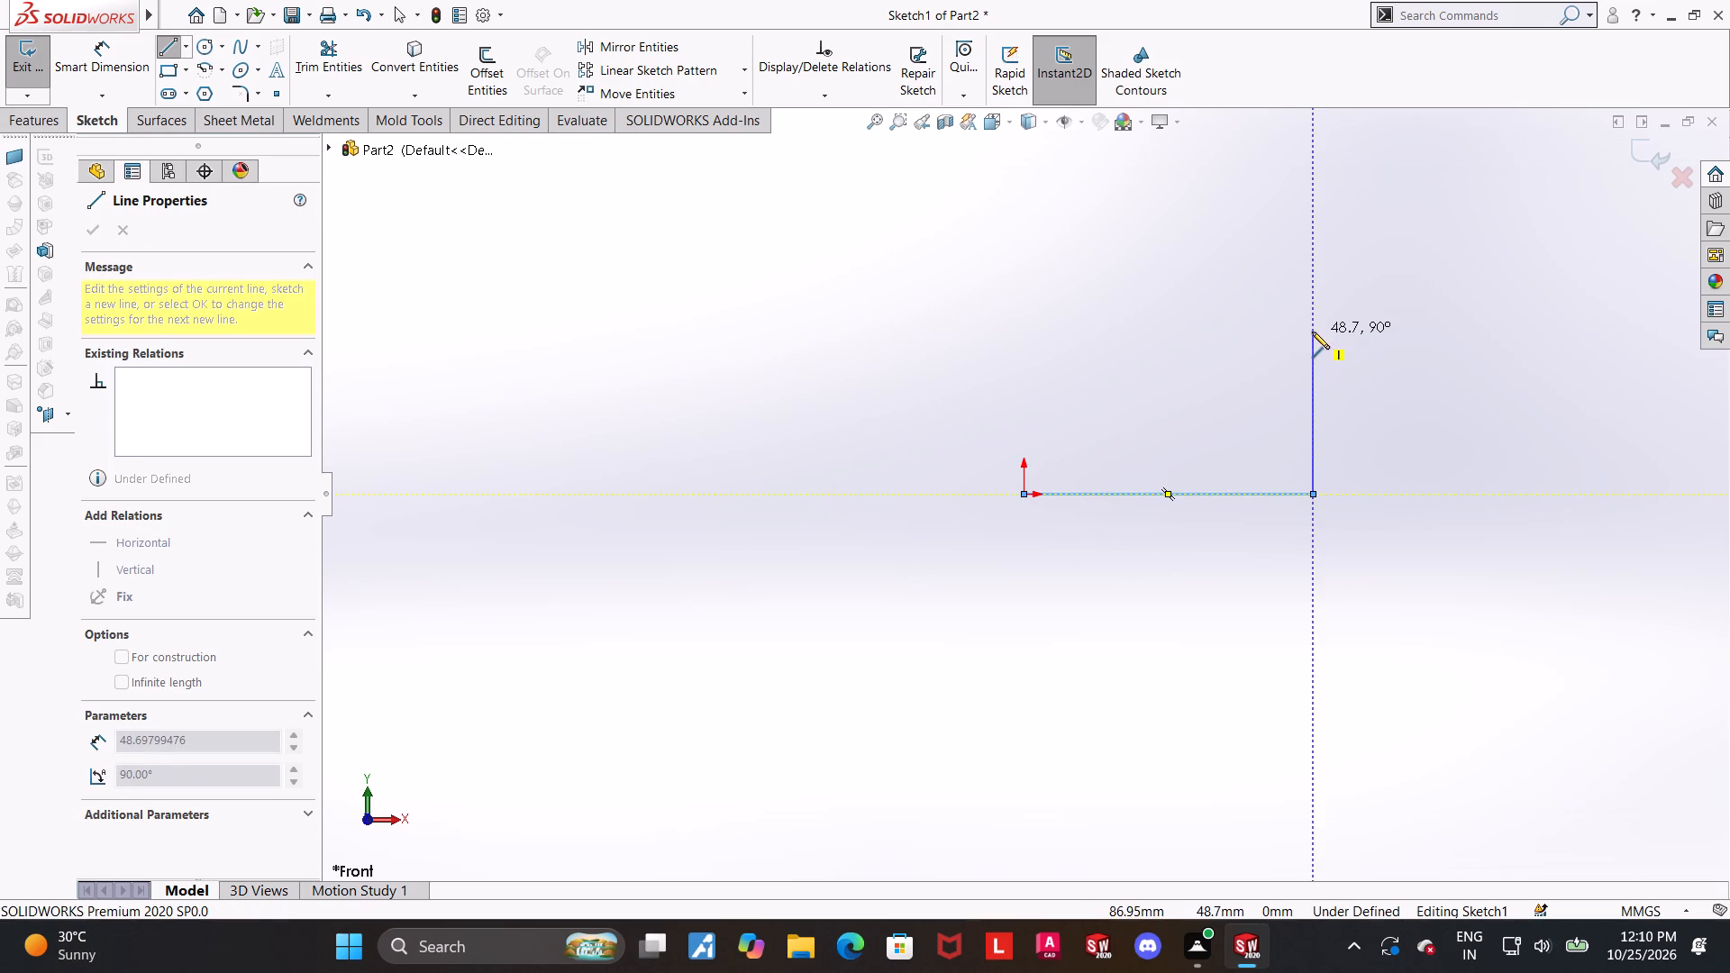
click(1312, 332)
key(Escape)
key(Escape)
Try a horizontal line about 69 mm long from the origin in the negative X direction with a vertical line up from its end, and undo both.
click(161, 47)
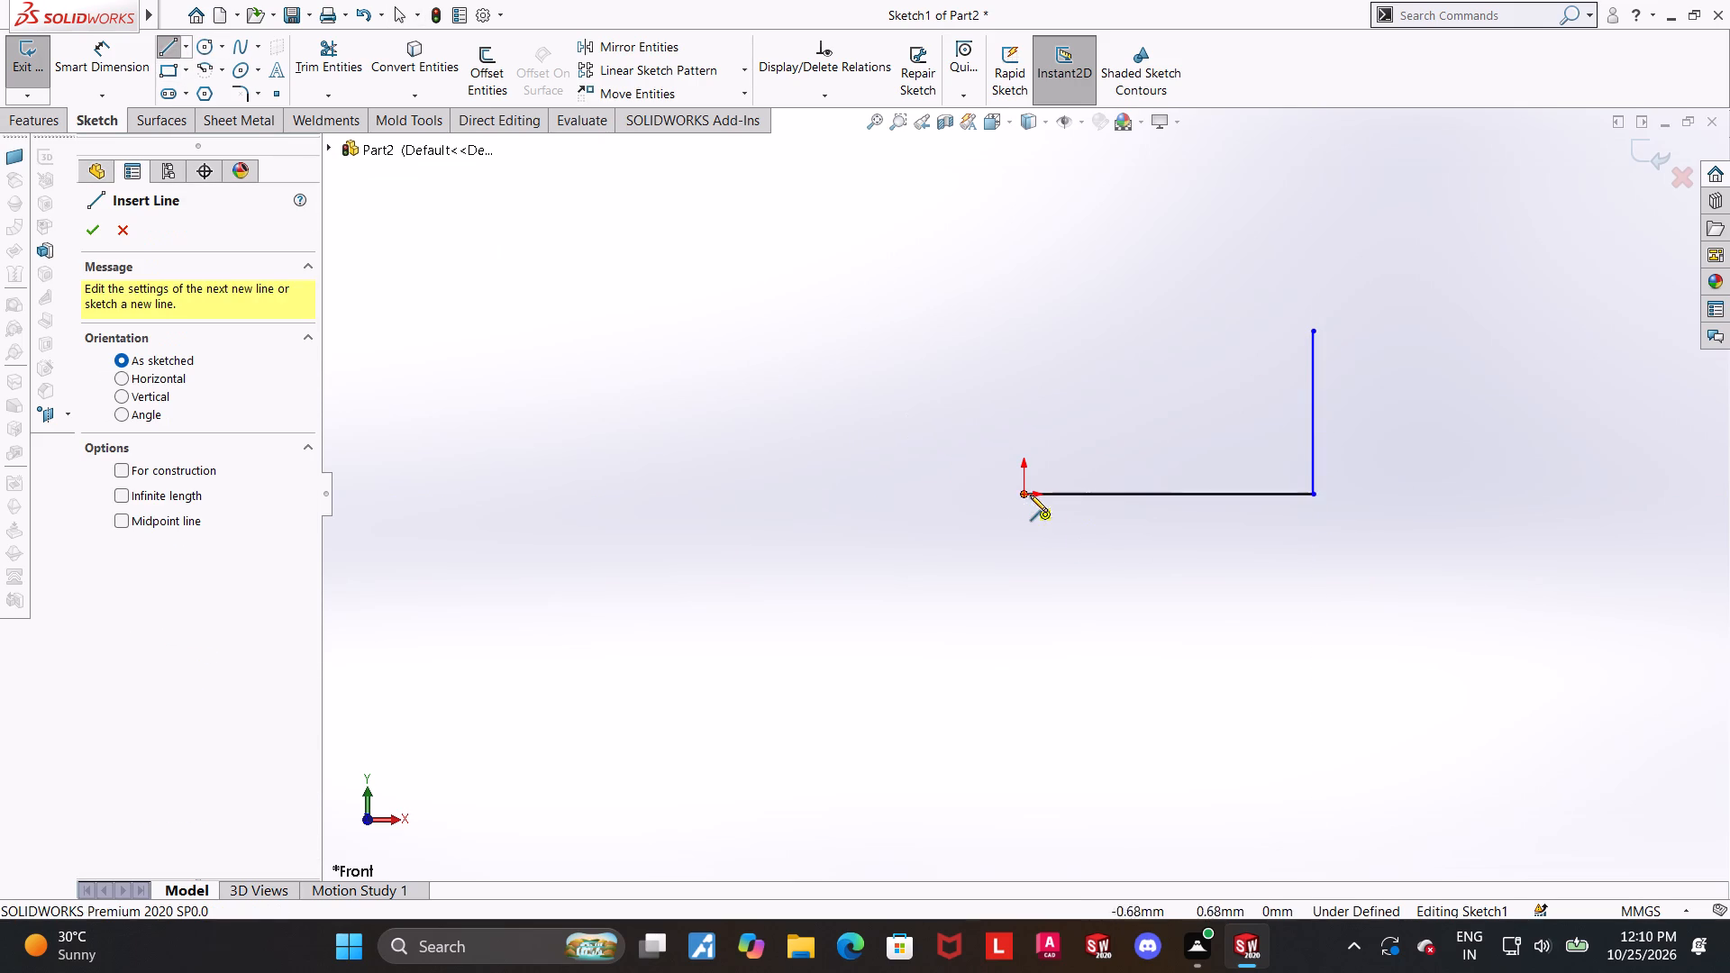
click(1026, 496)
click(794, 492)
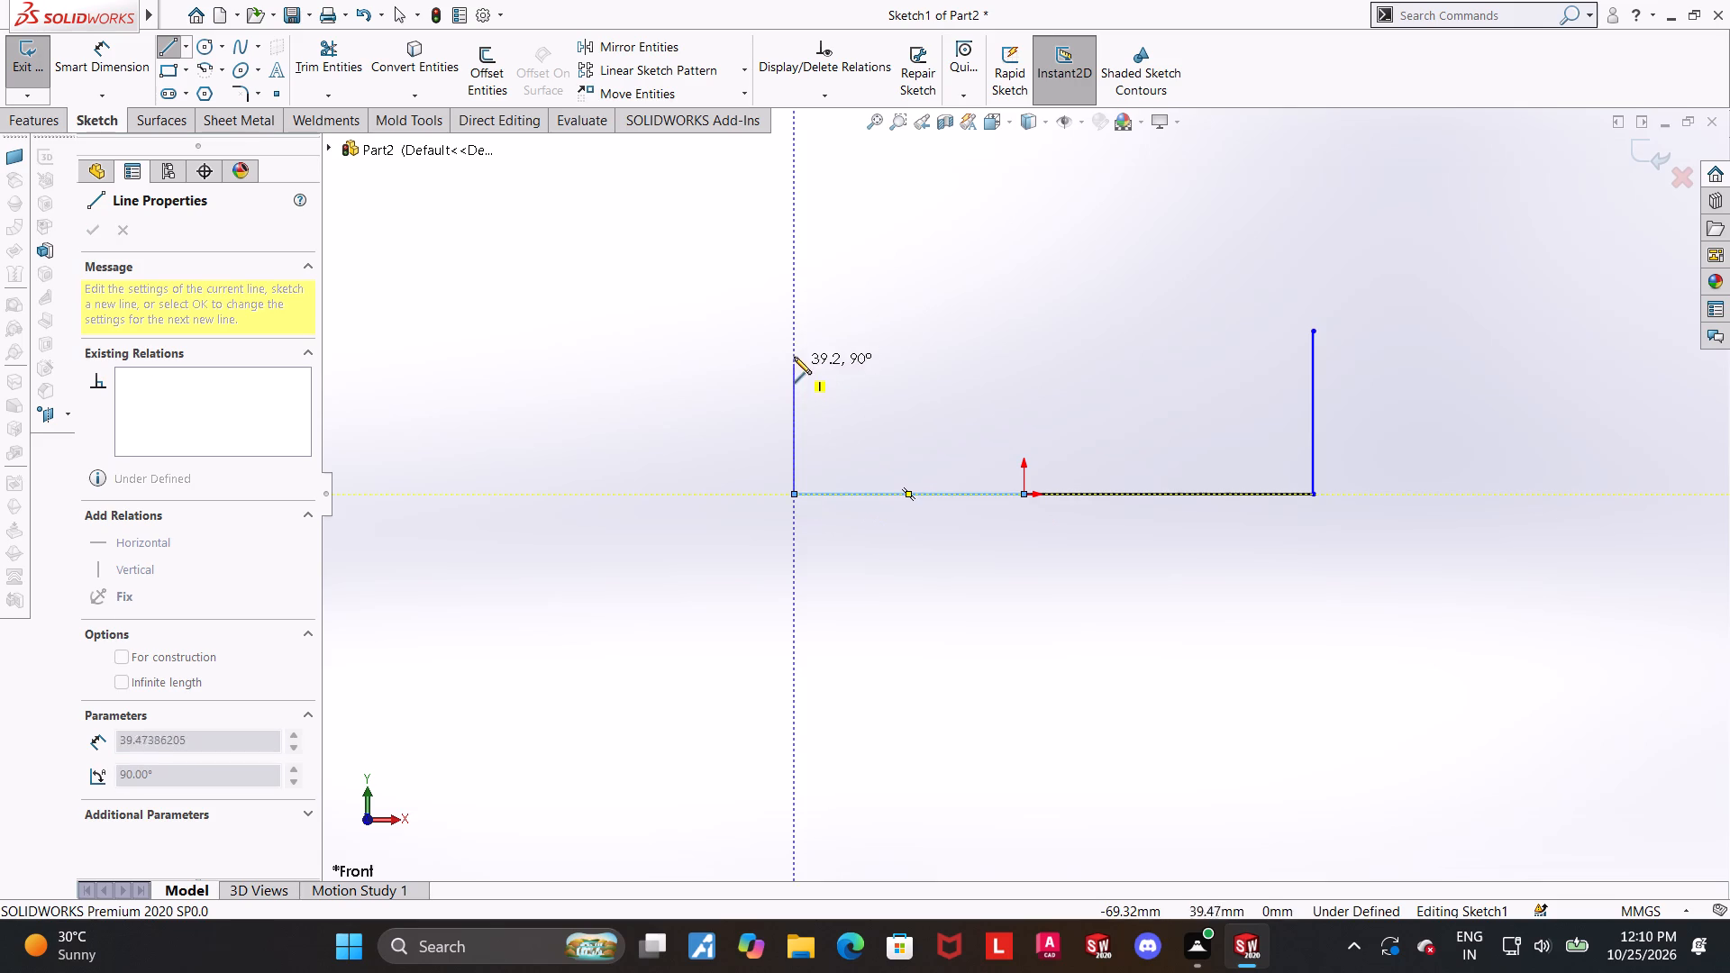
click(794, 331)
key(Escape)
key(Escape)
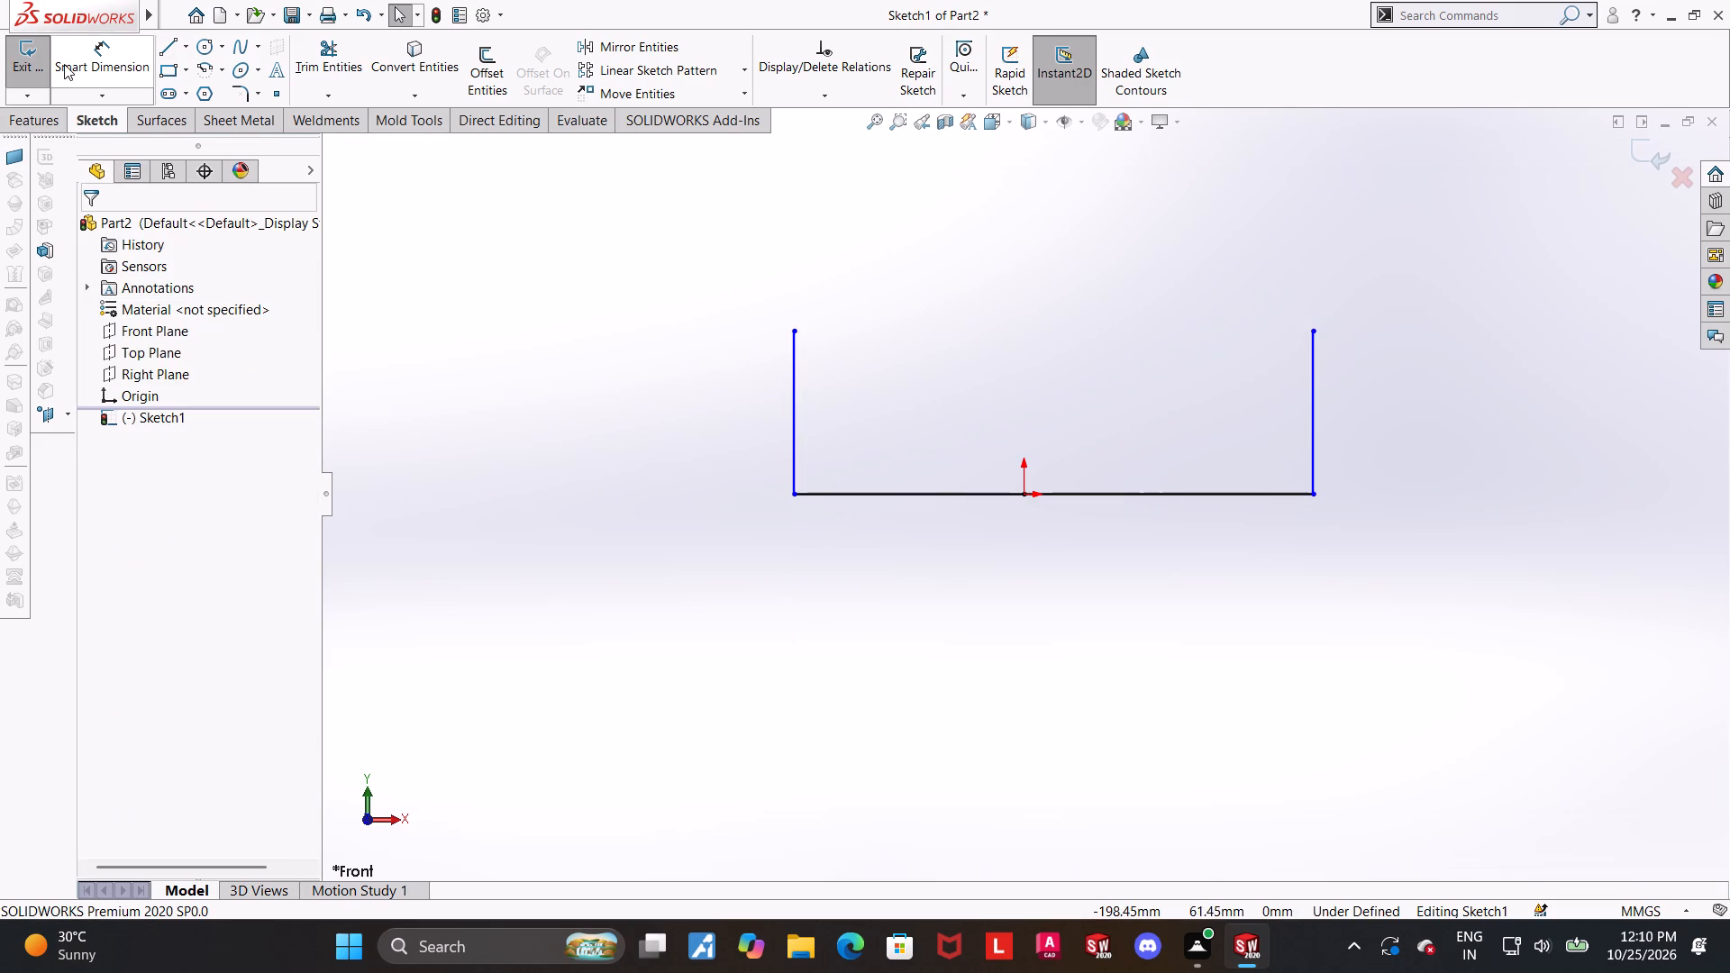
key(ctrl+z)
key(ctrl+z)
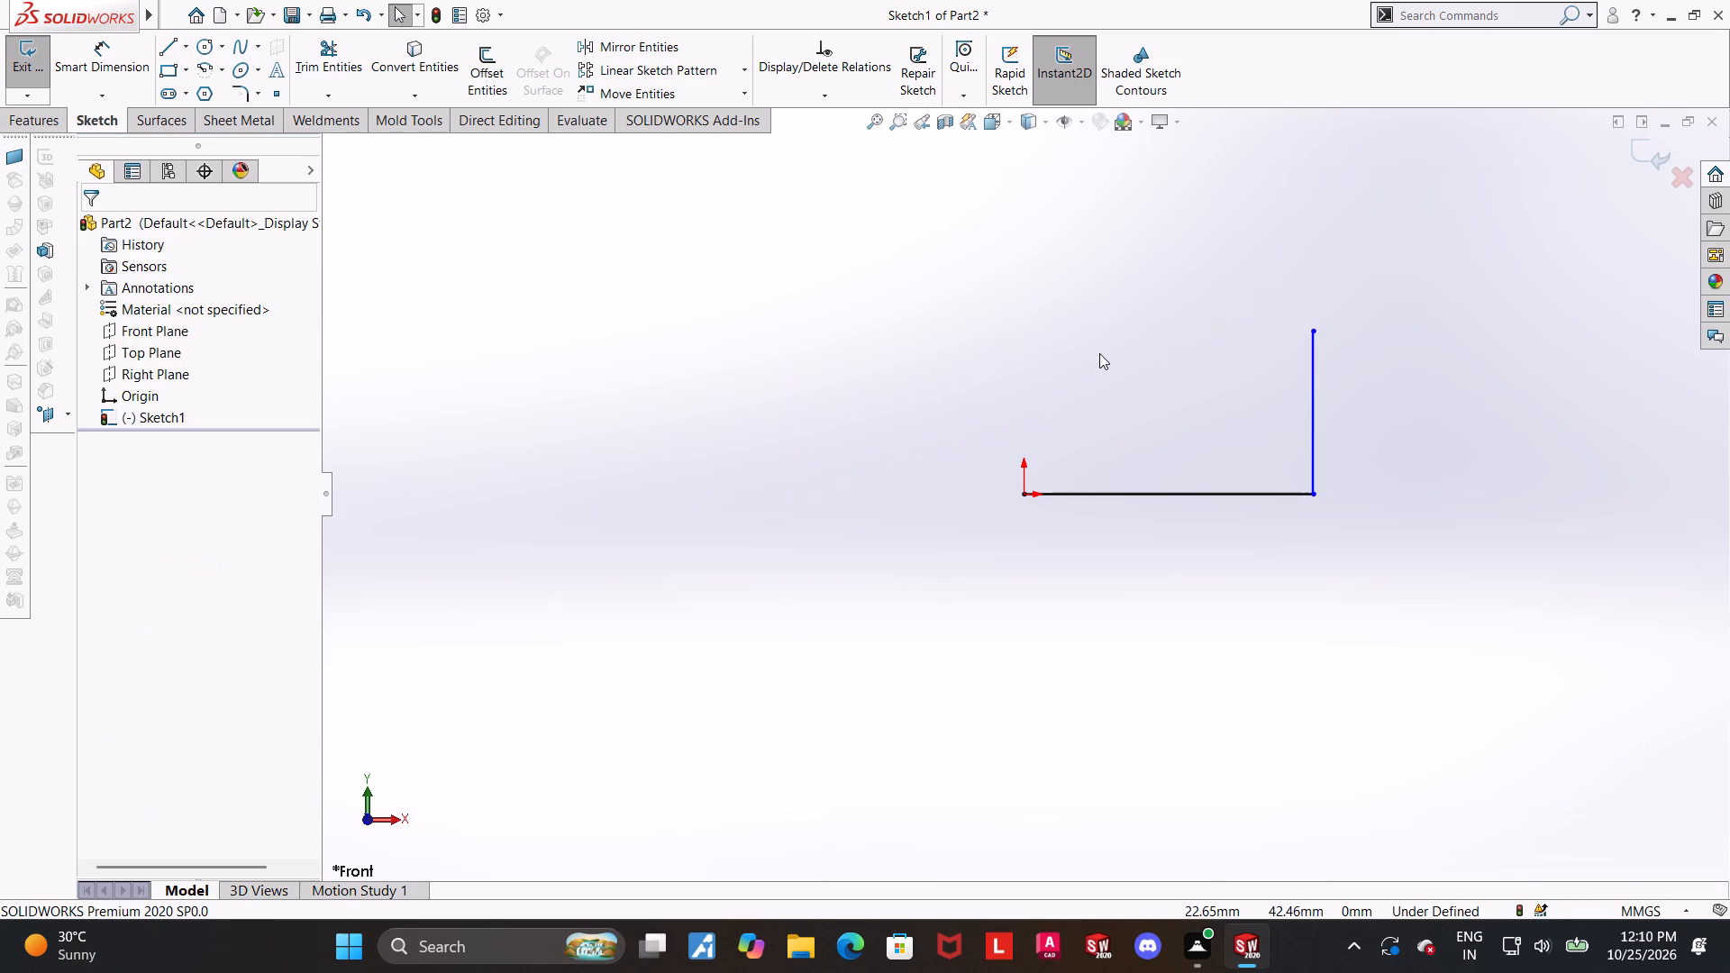
Sketch a vertical line about 49 mm up from the origin, level with the opposite vertical line's upper endpoint.
click(172, 45)
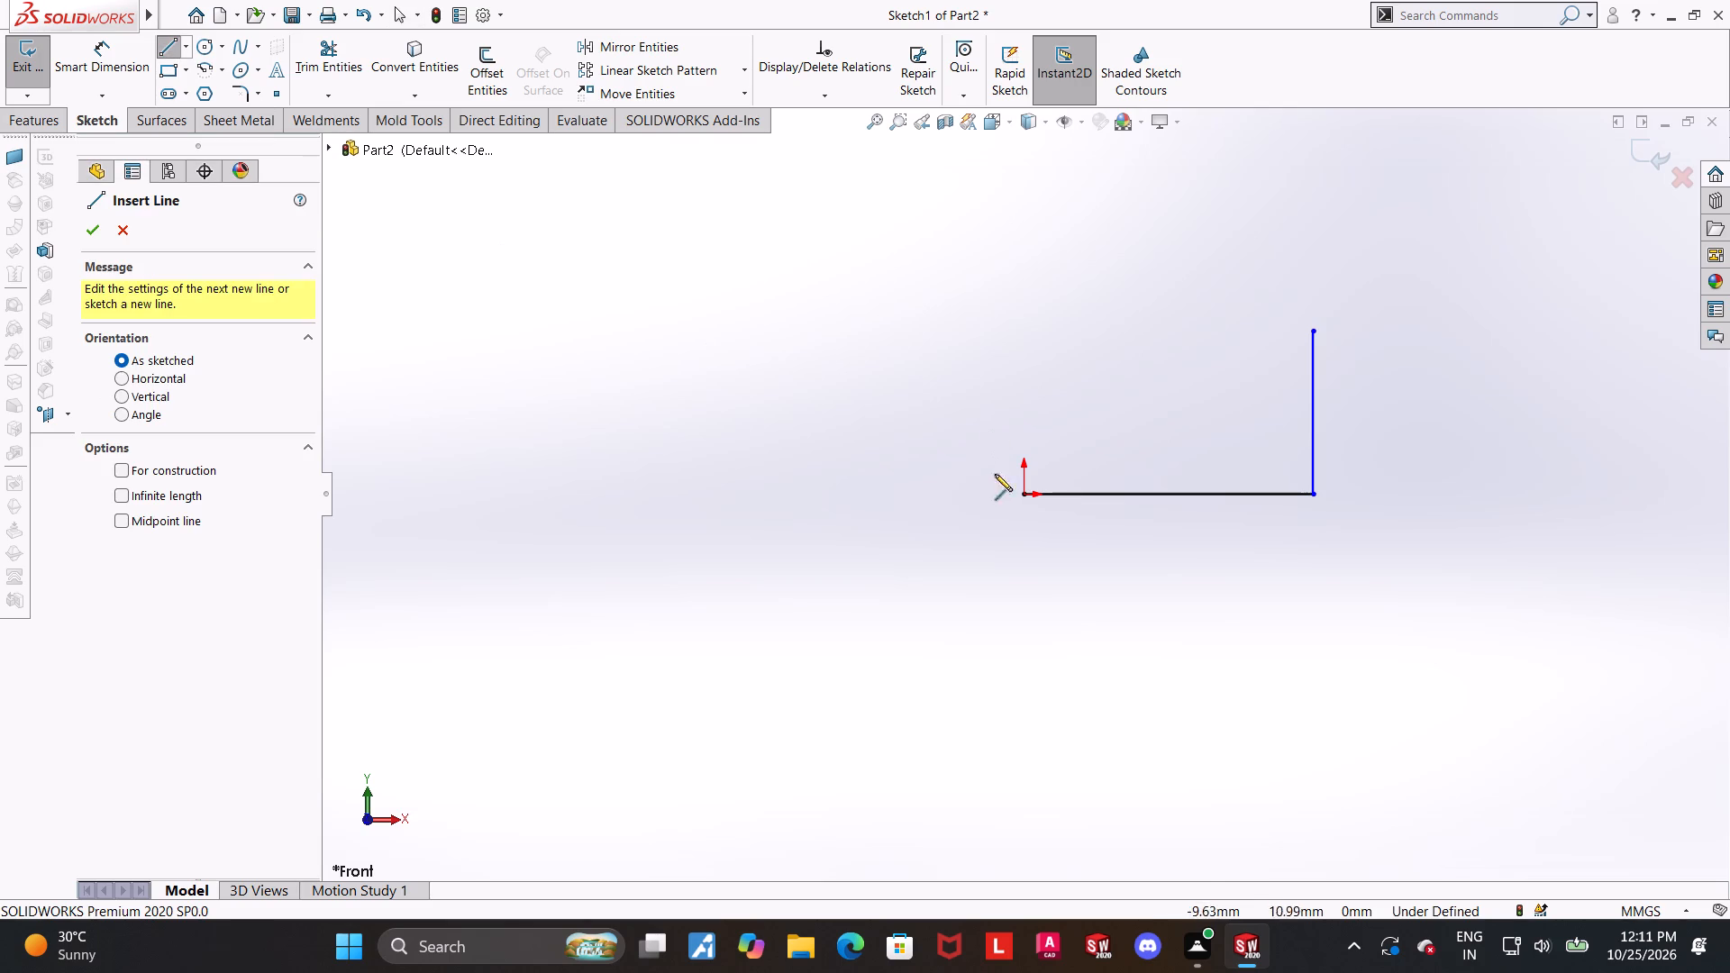
click(1021, 490)
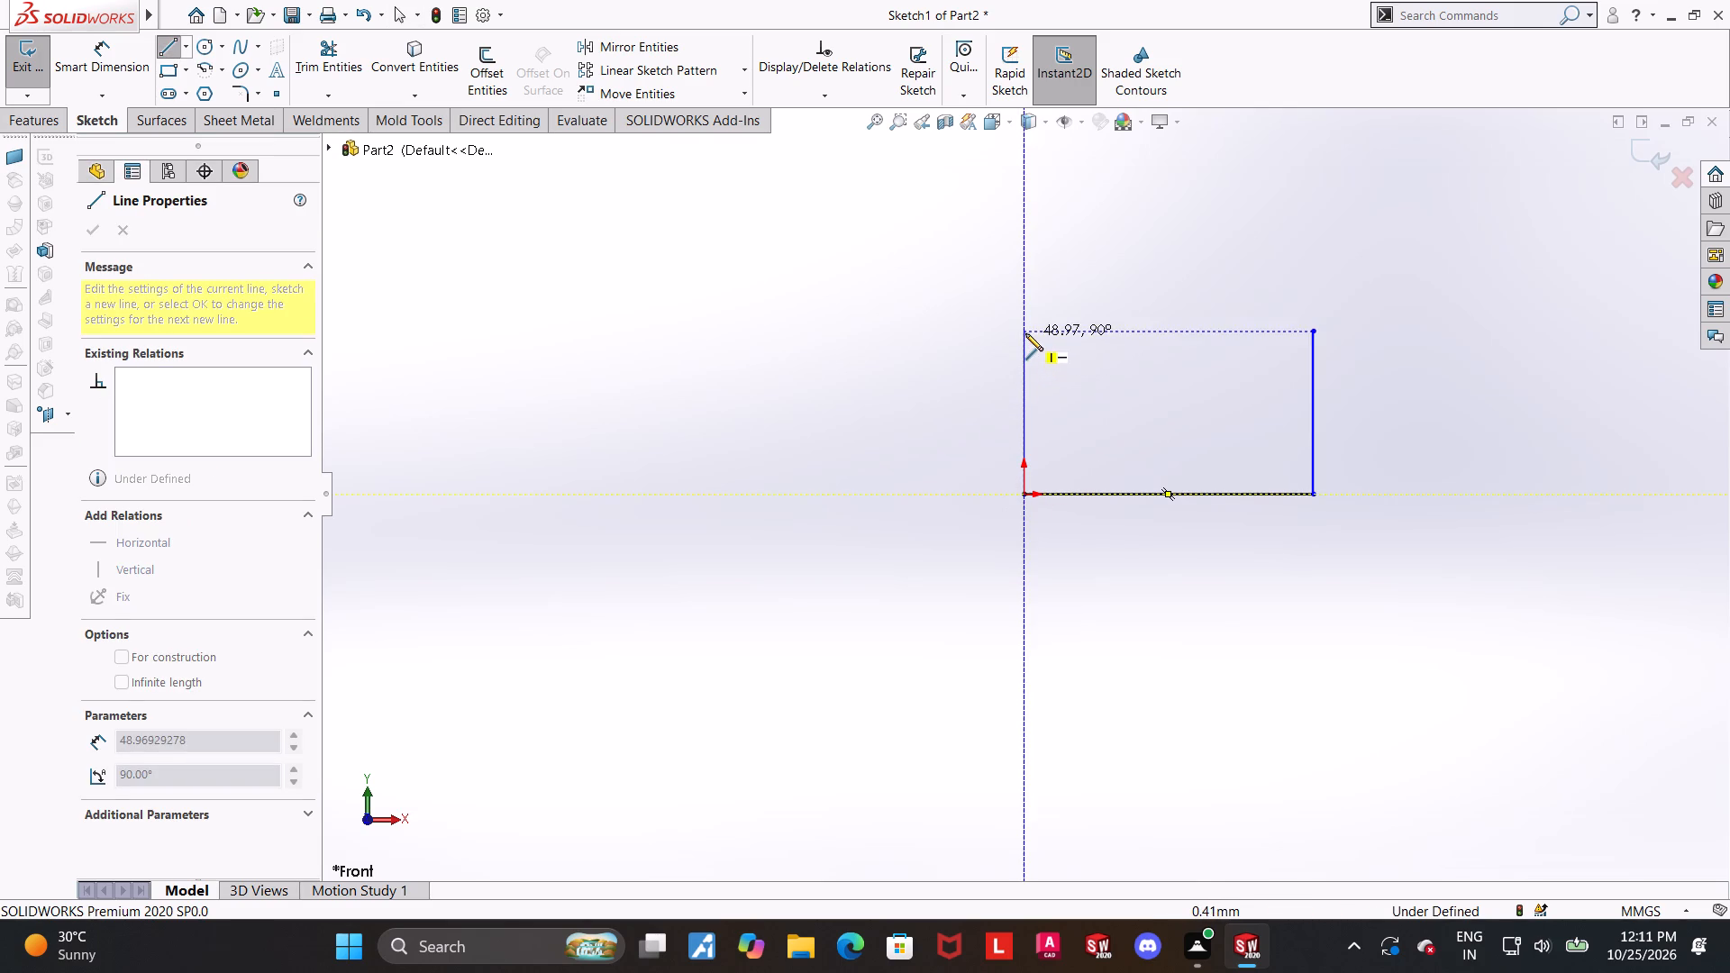
click(1025, 333)
key(Escape)
key(Escape)
Dimension the vertical line at the origin to 120 mm.
scroll(1469, 425, down, 1)
scroll(1400, 403, down, 1)
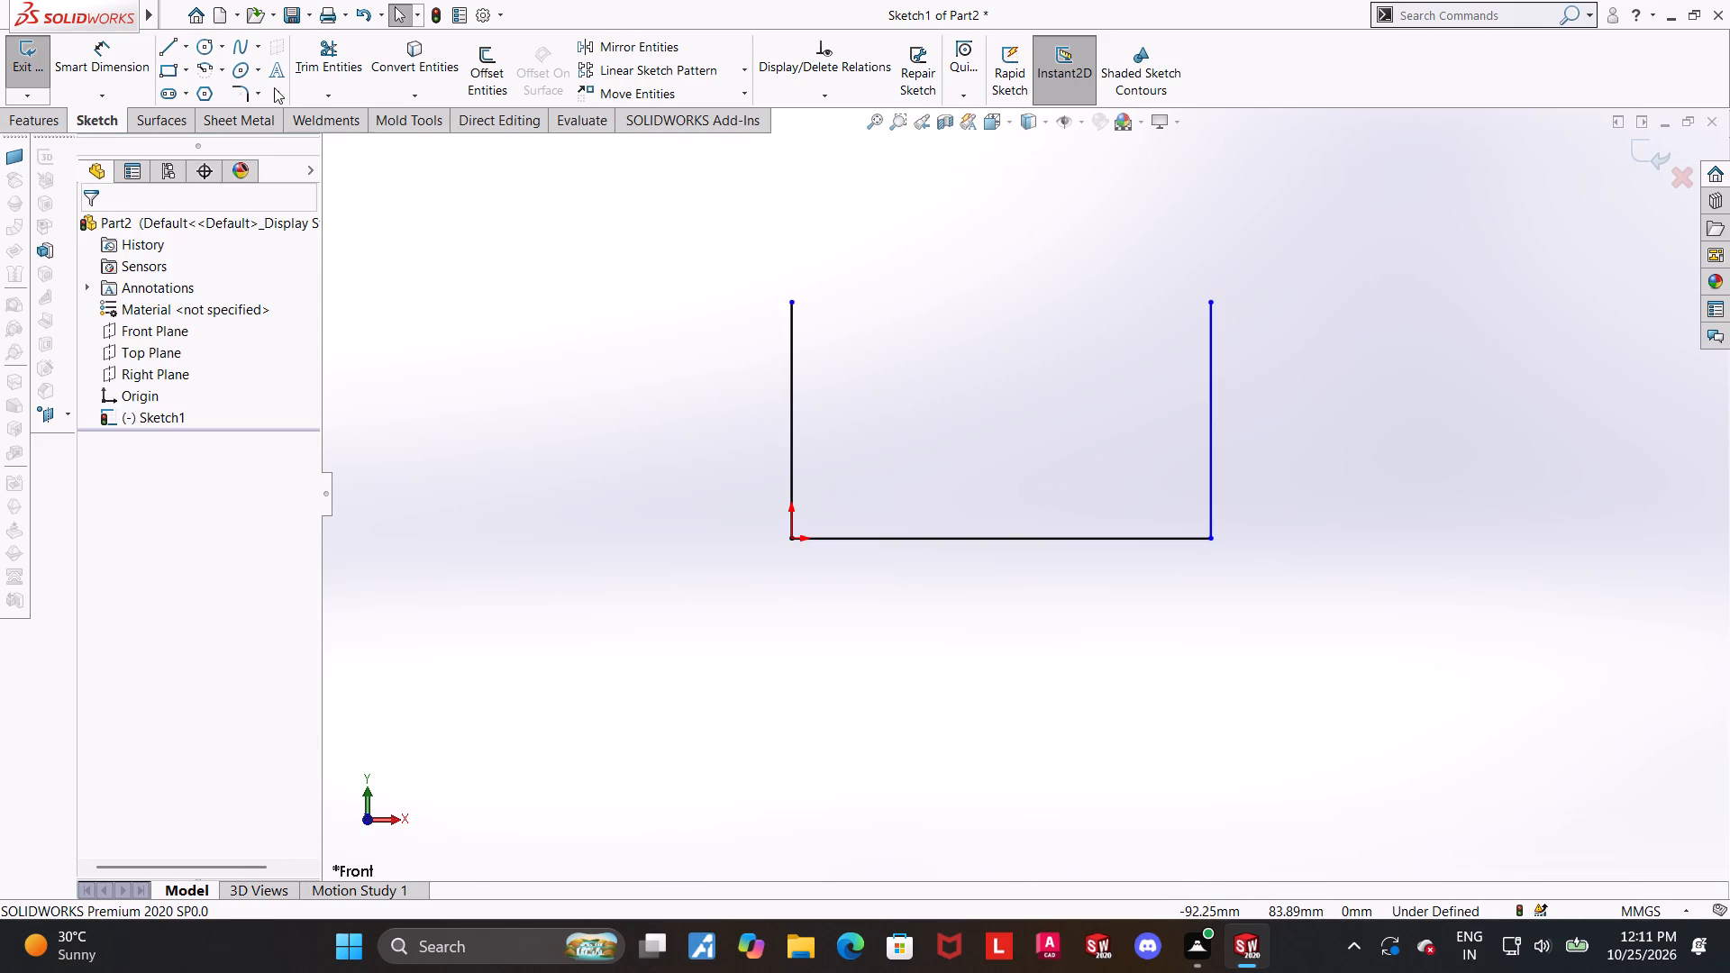
click(122, 52)
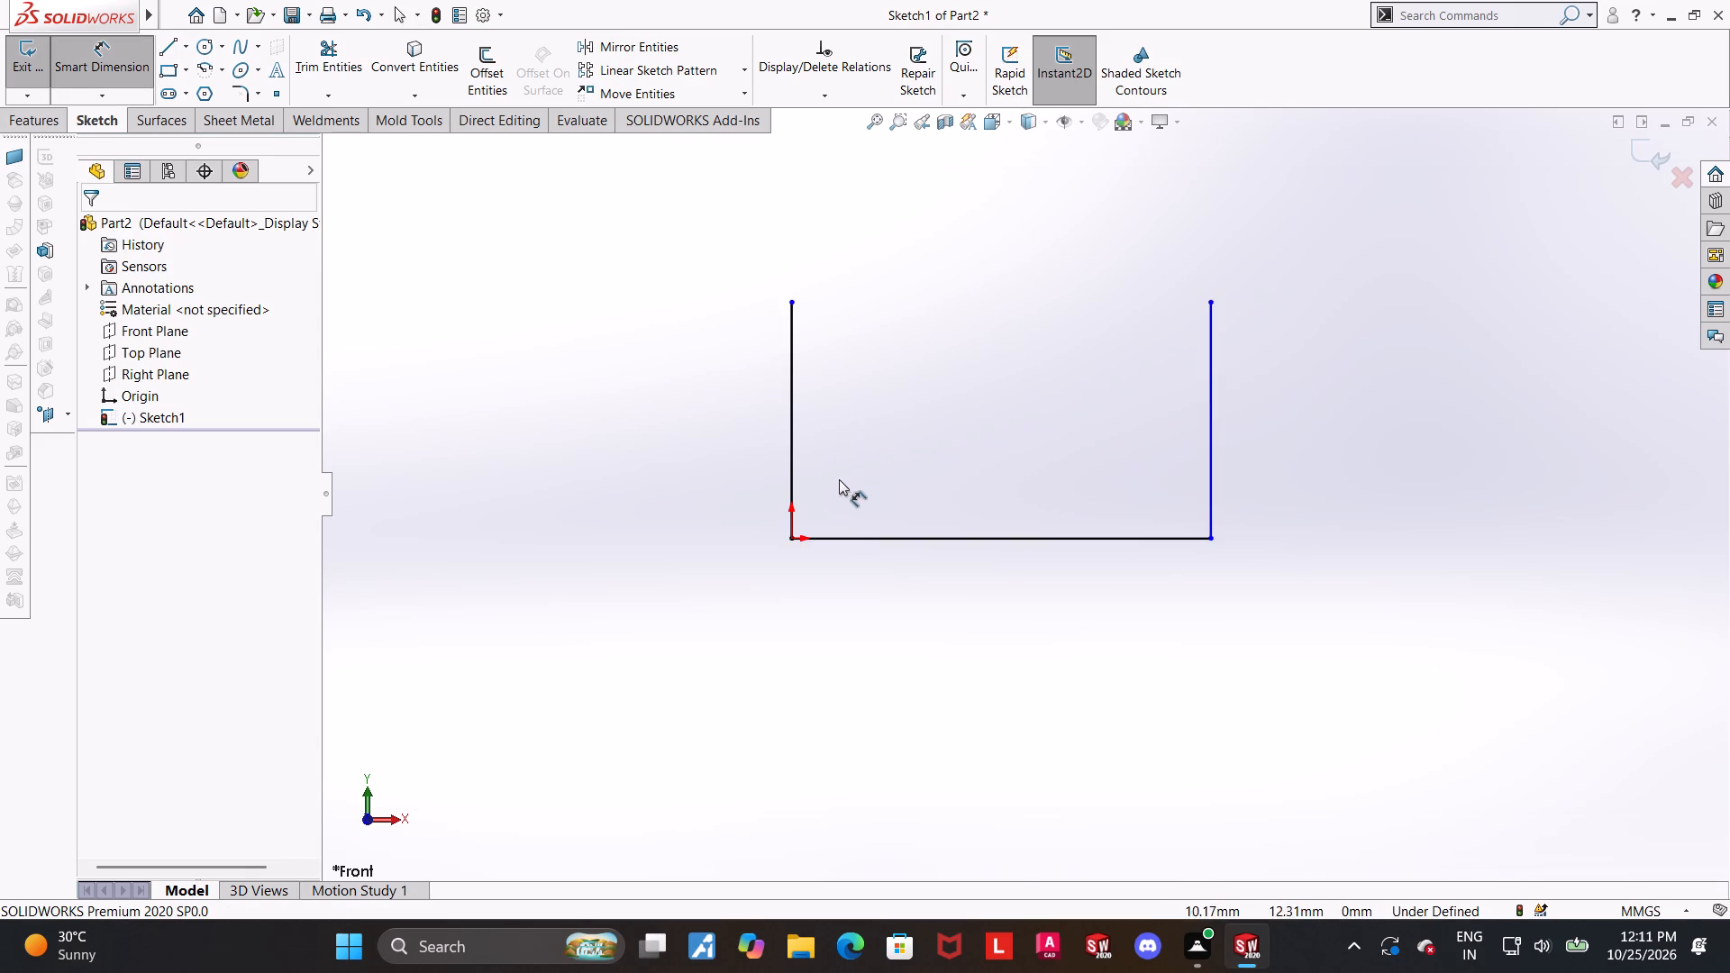
click(790, 450)
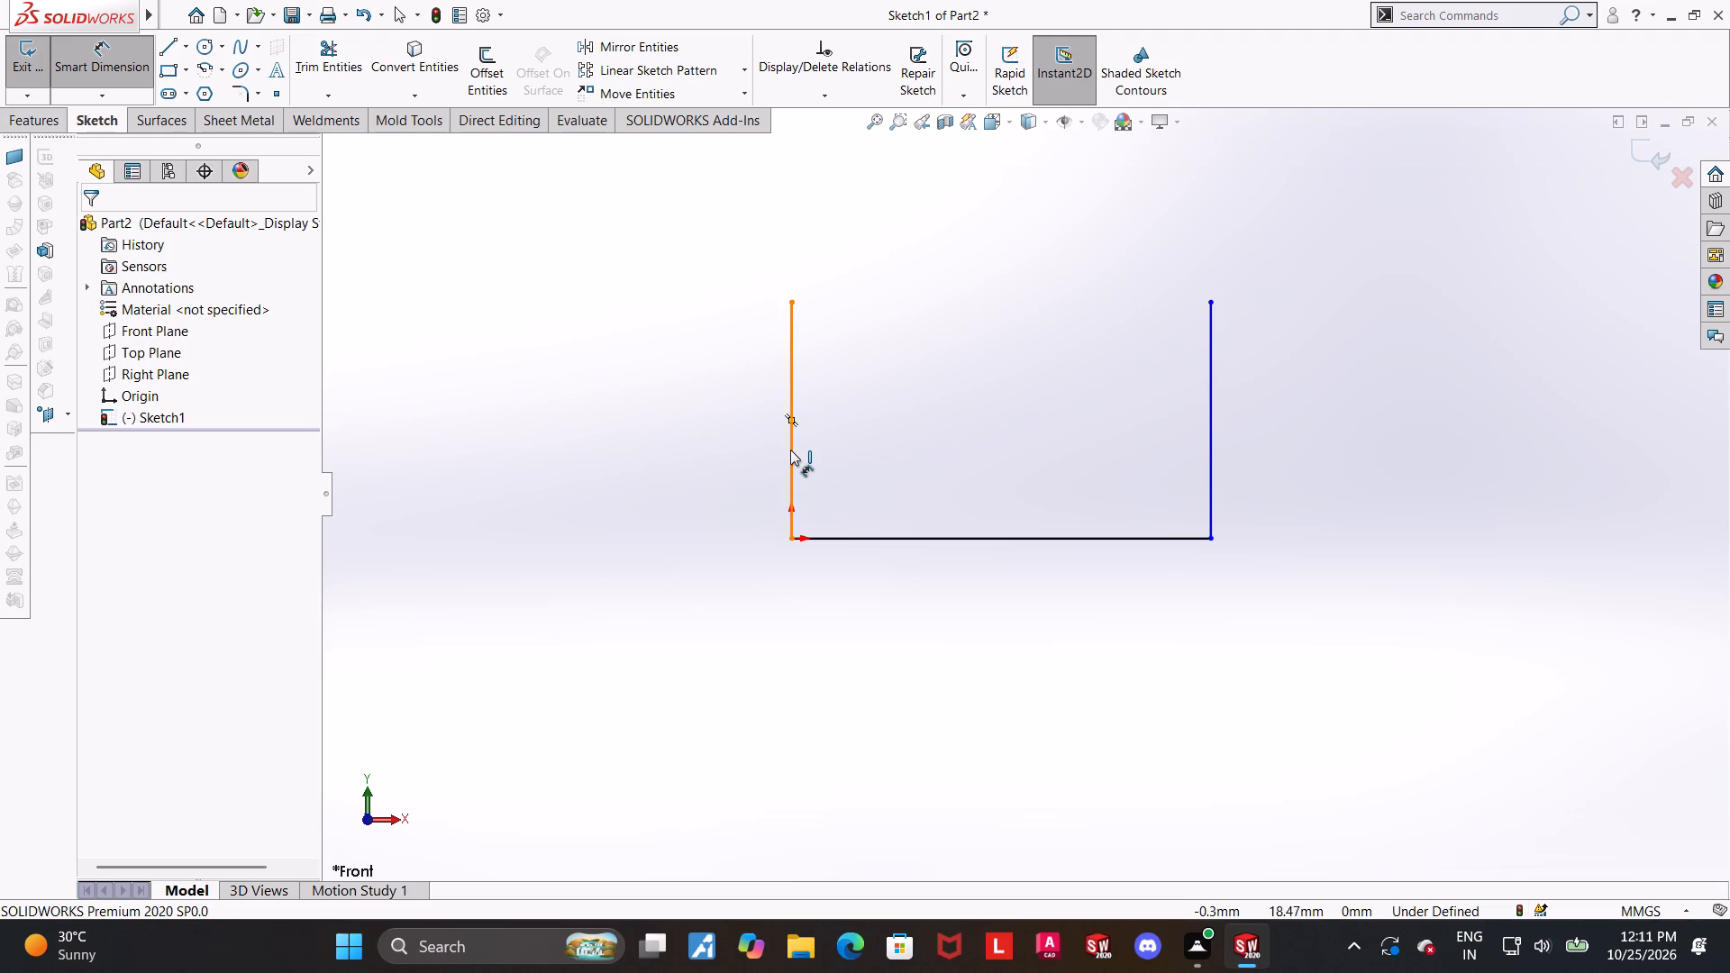
click(696, 441)
text(120)
key(Return)
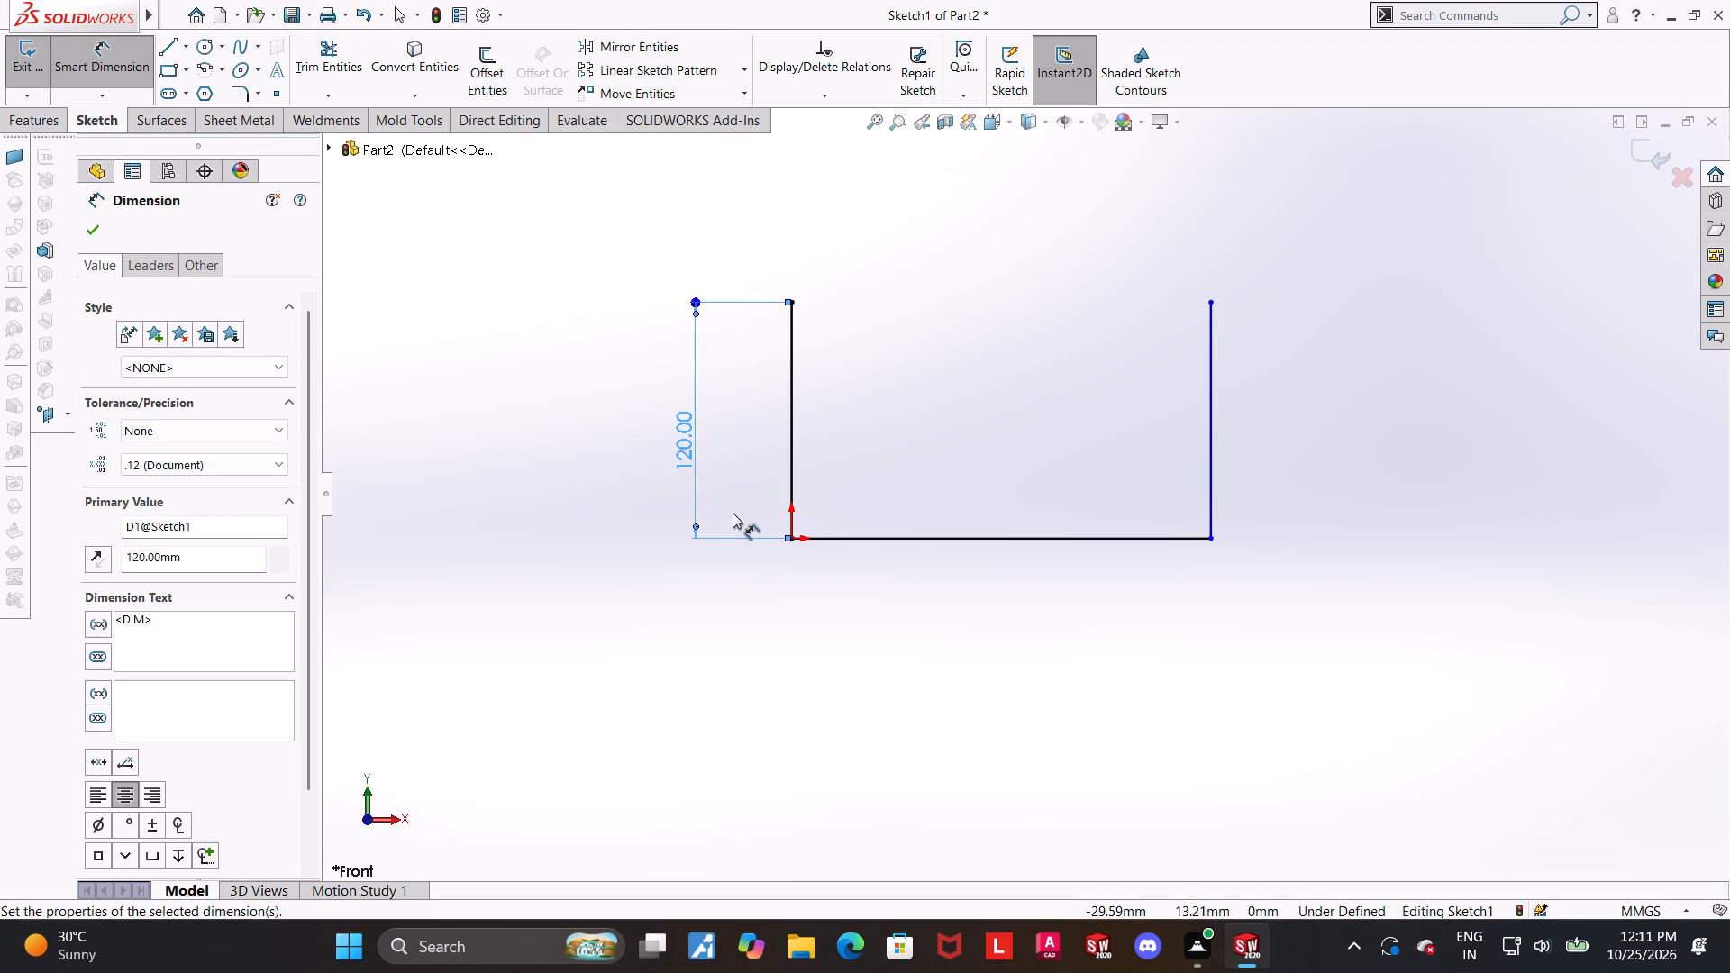
key(Escape)
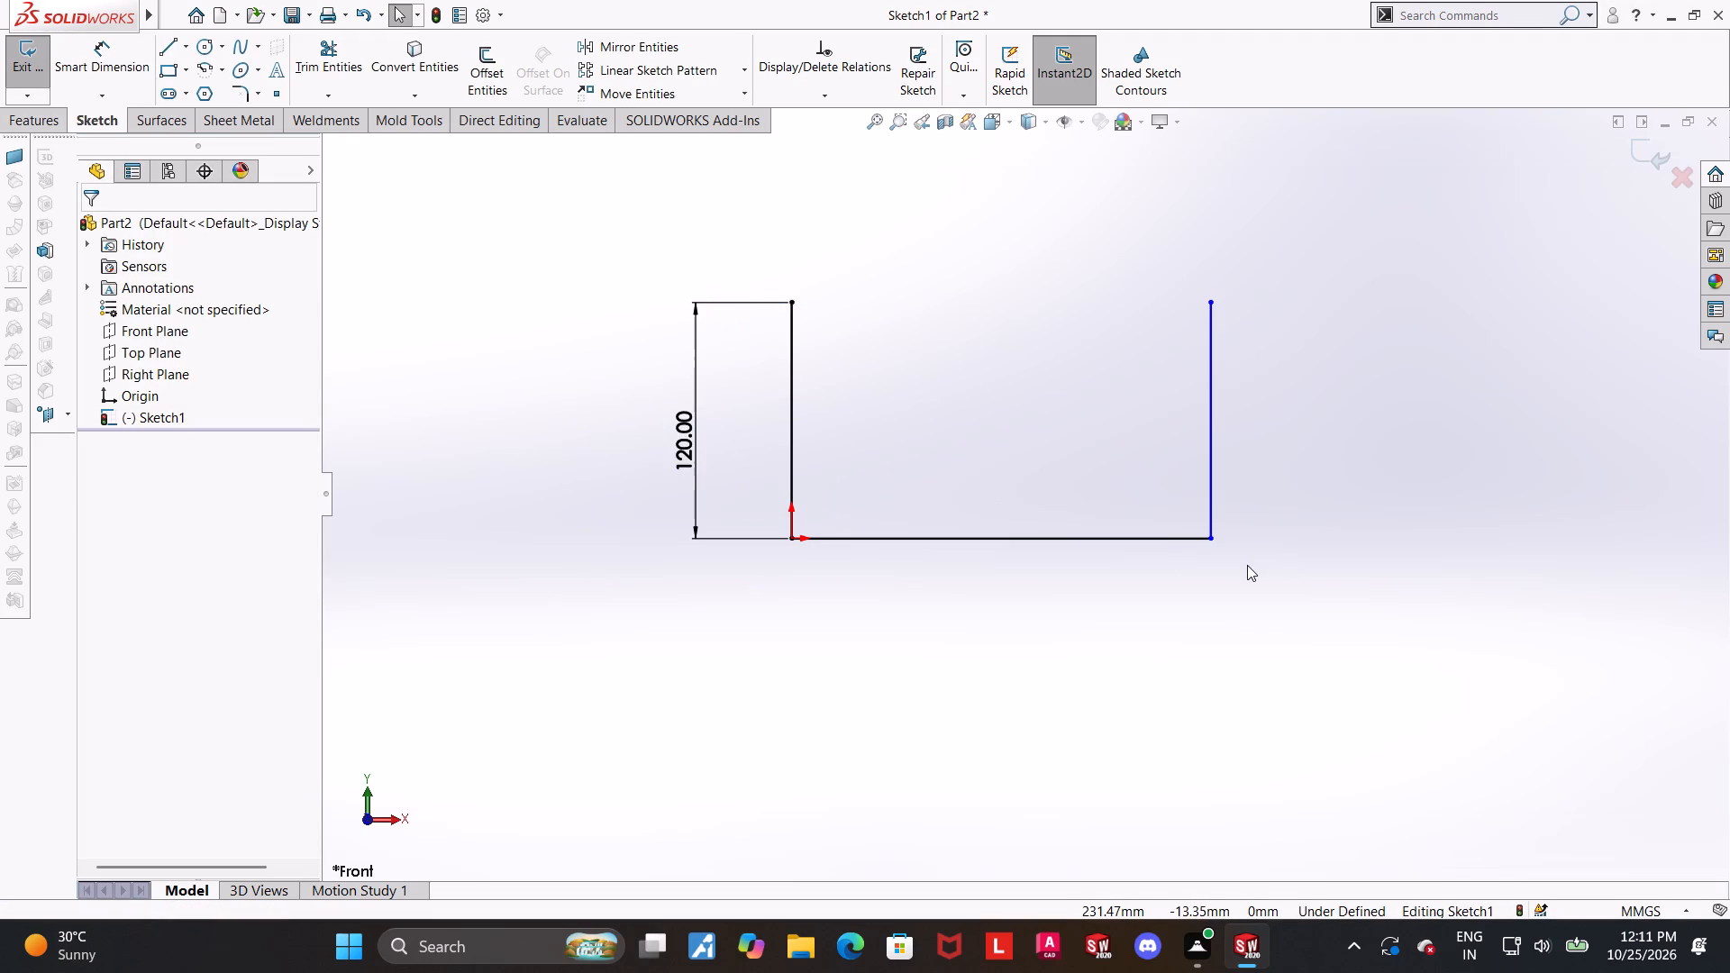
Dimension the horizontal base line of the profile to 200 mm.
scroll(1247, 565, down, 1)
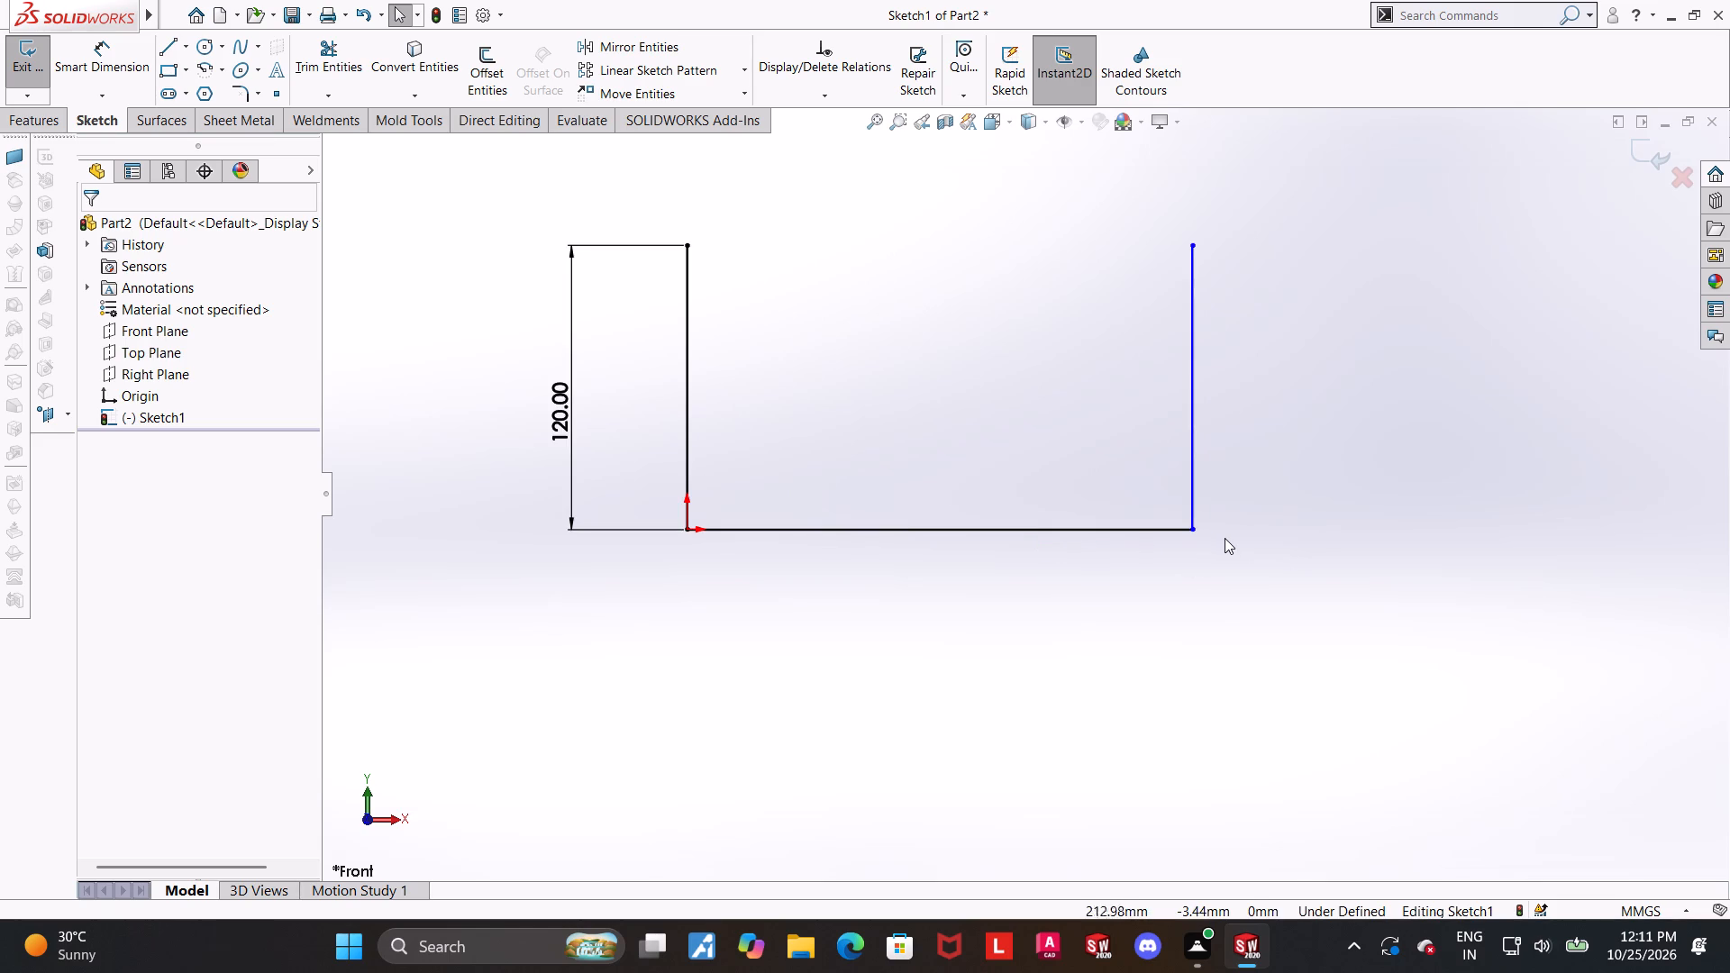
scroll(1234, 537, down, 1)
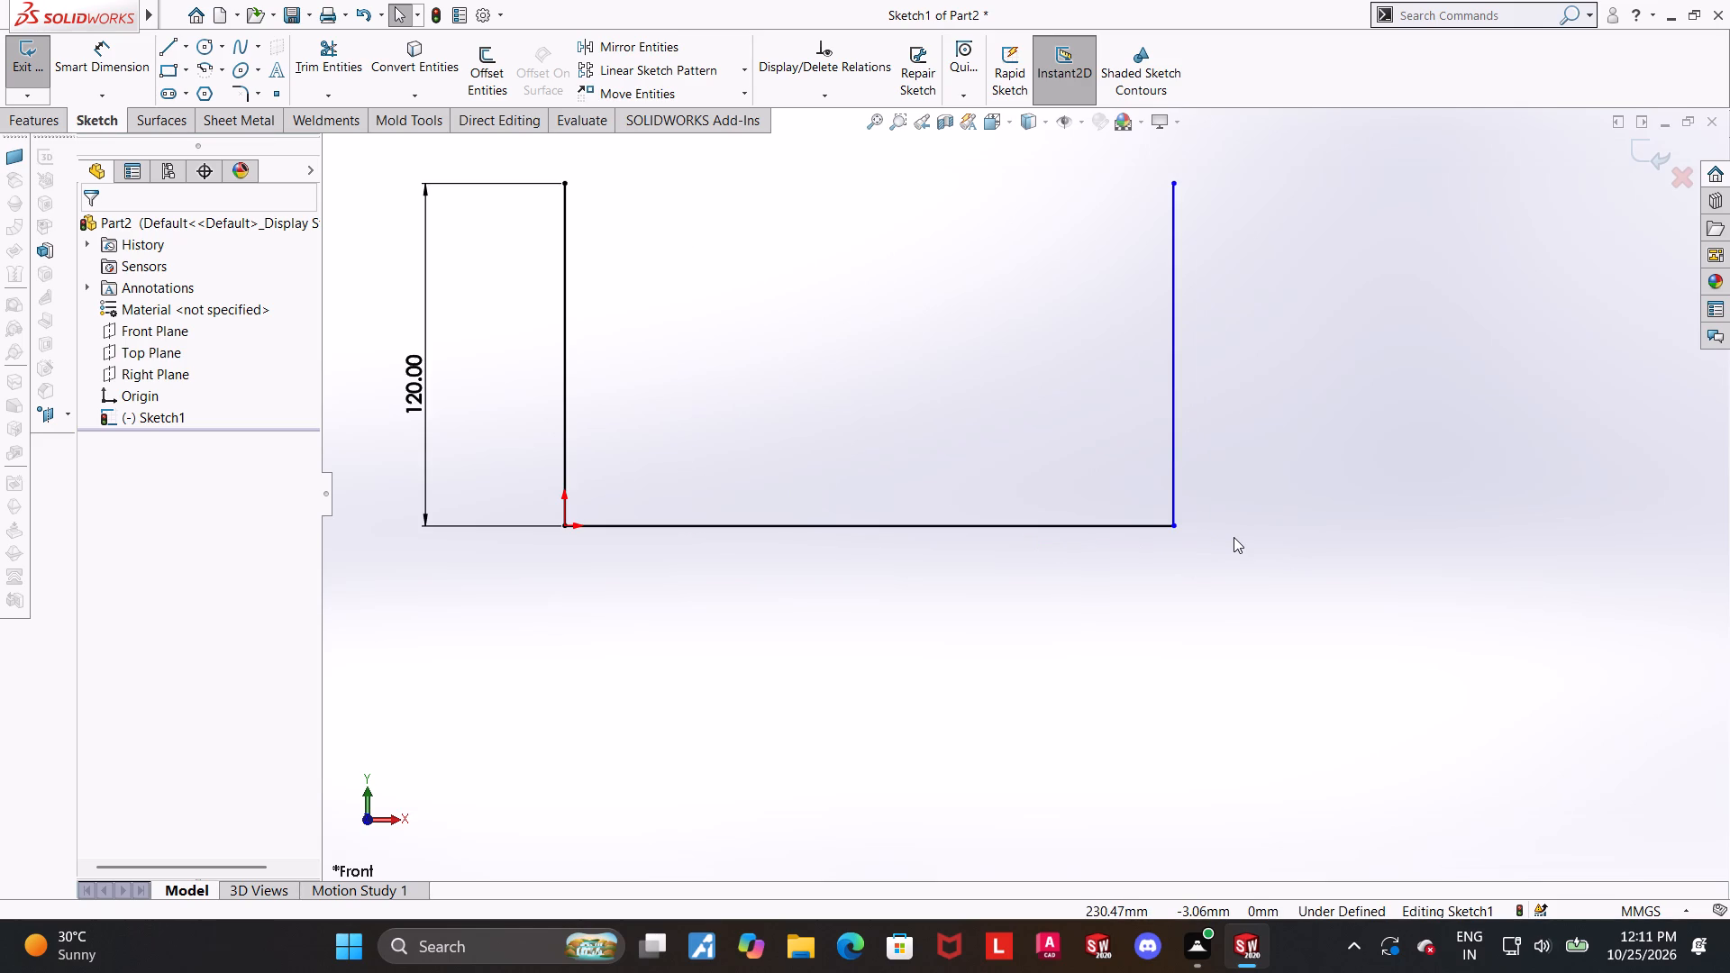
click(143, 66)
scroll(1021, 573, up, 1)
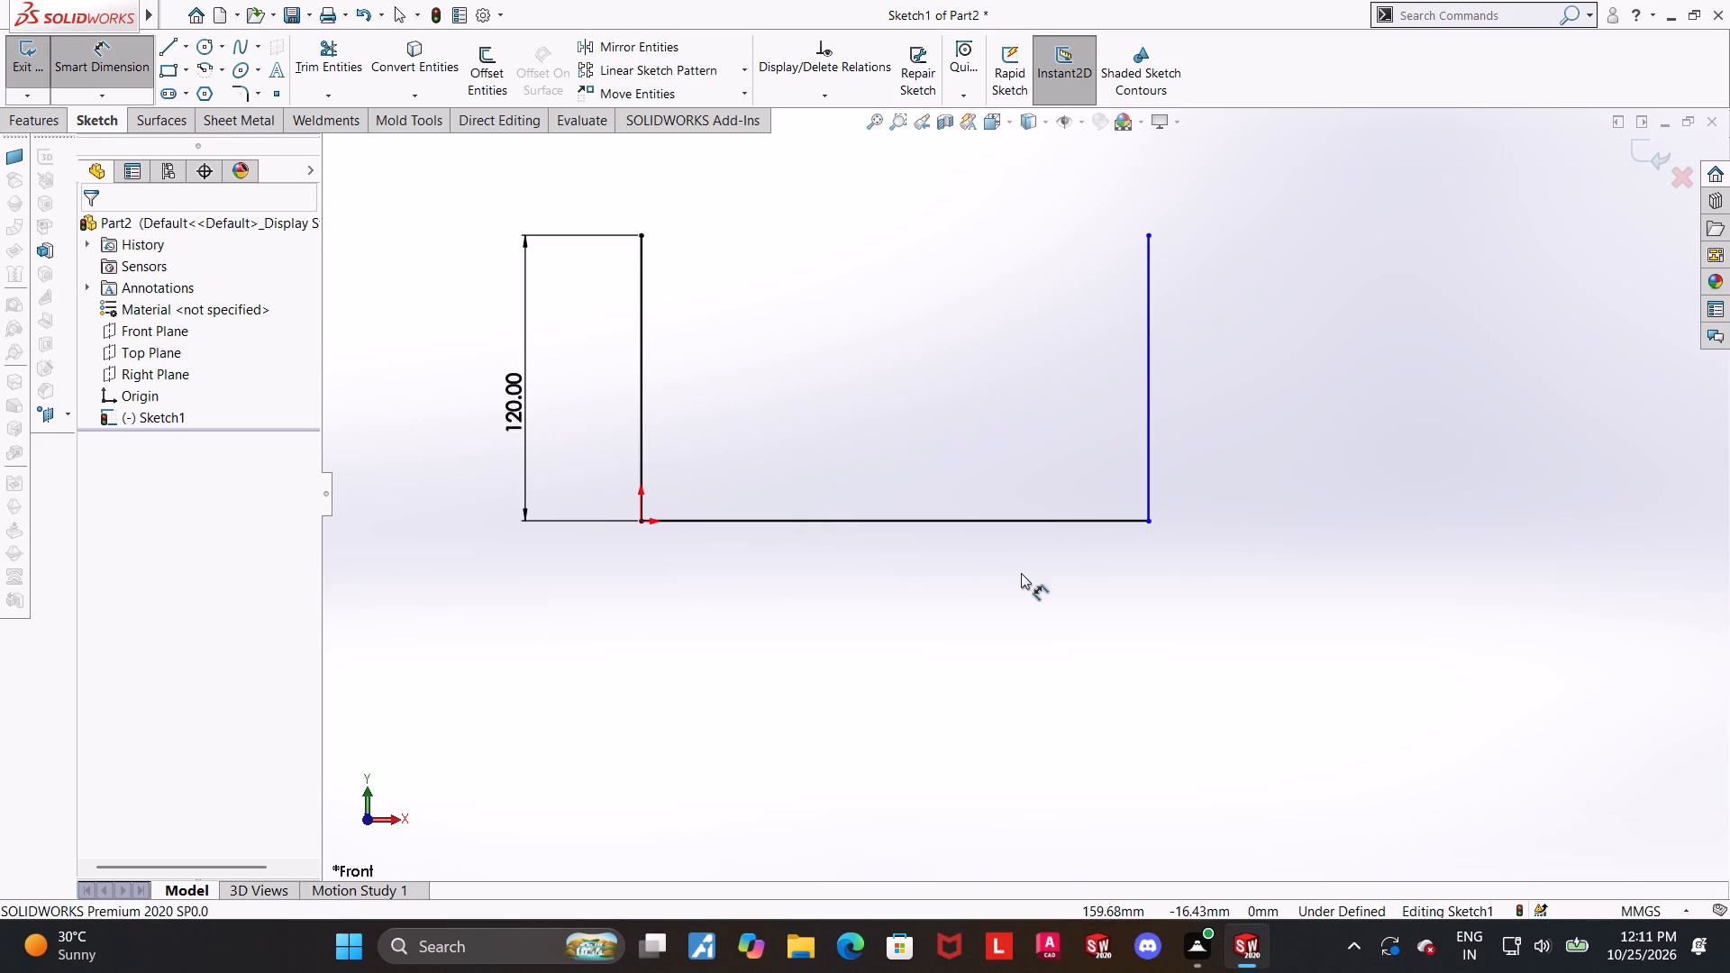
scroll(1019, 361, down, 1)
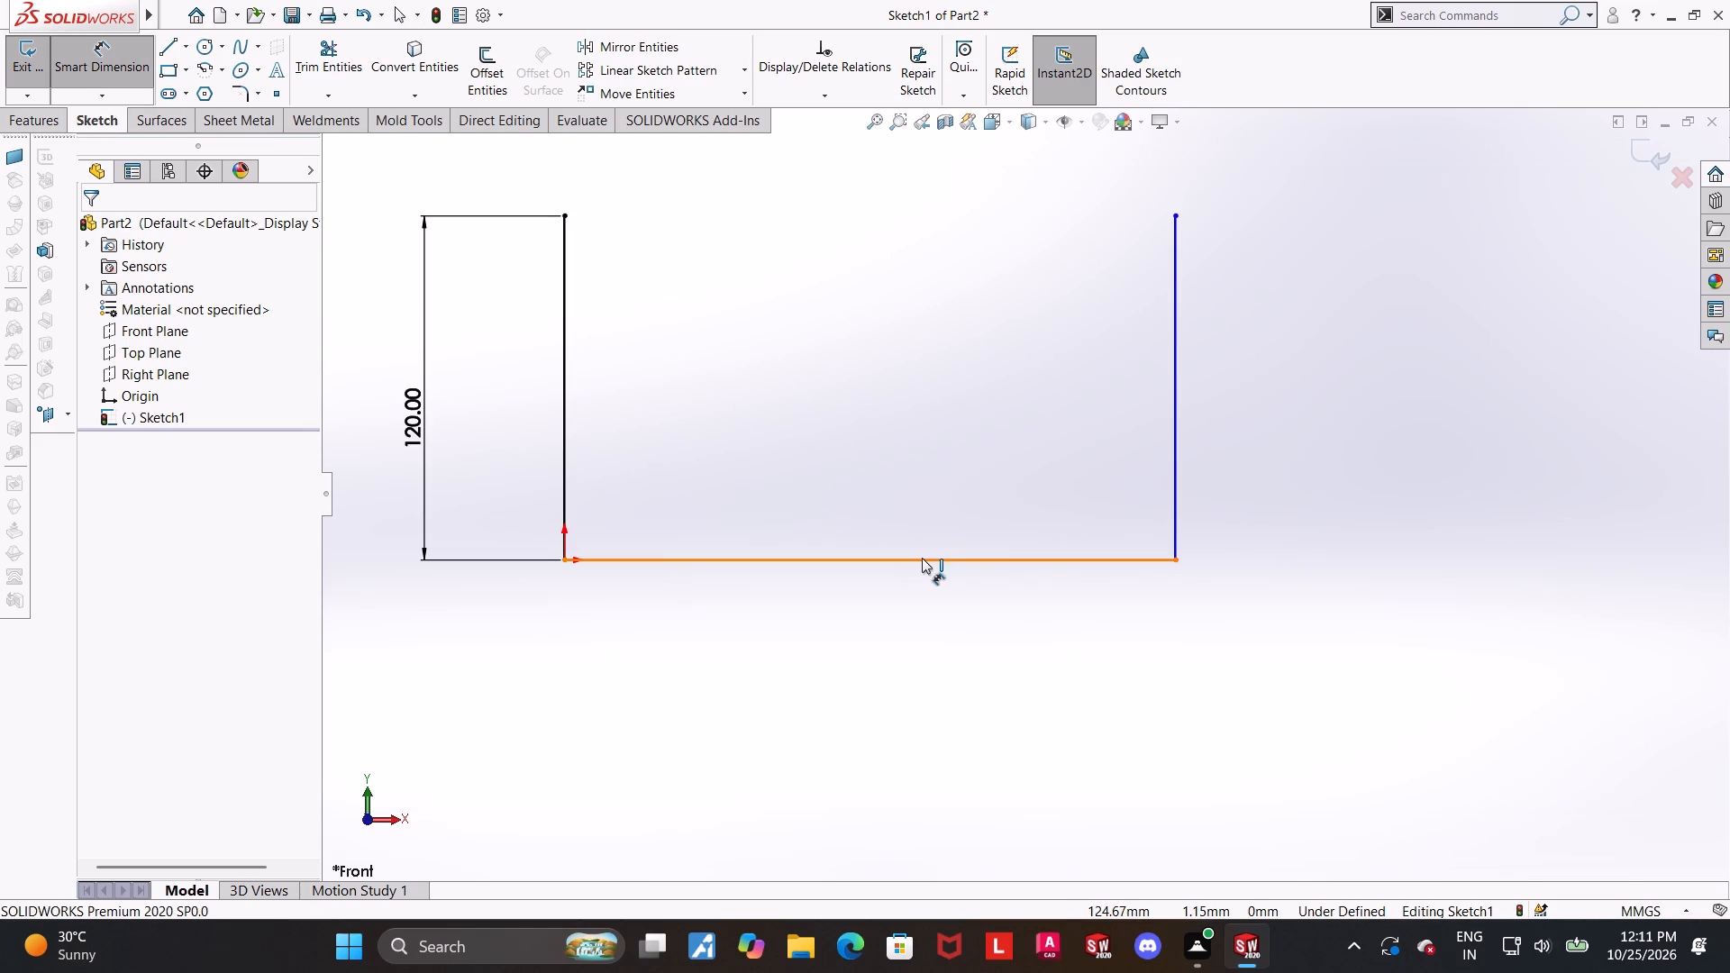
click(922, 557)
click(916, 636)
text(200)
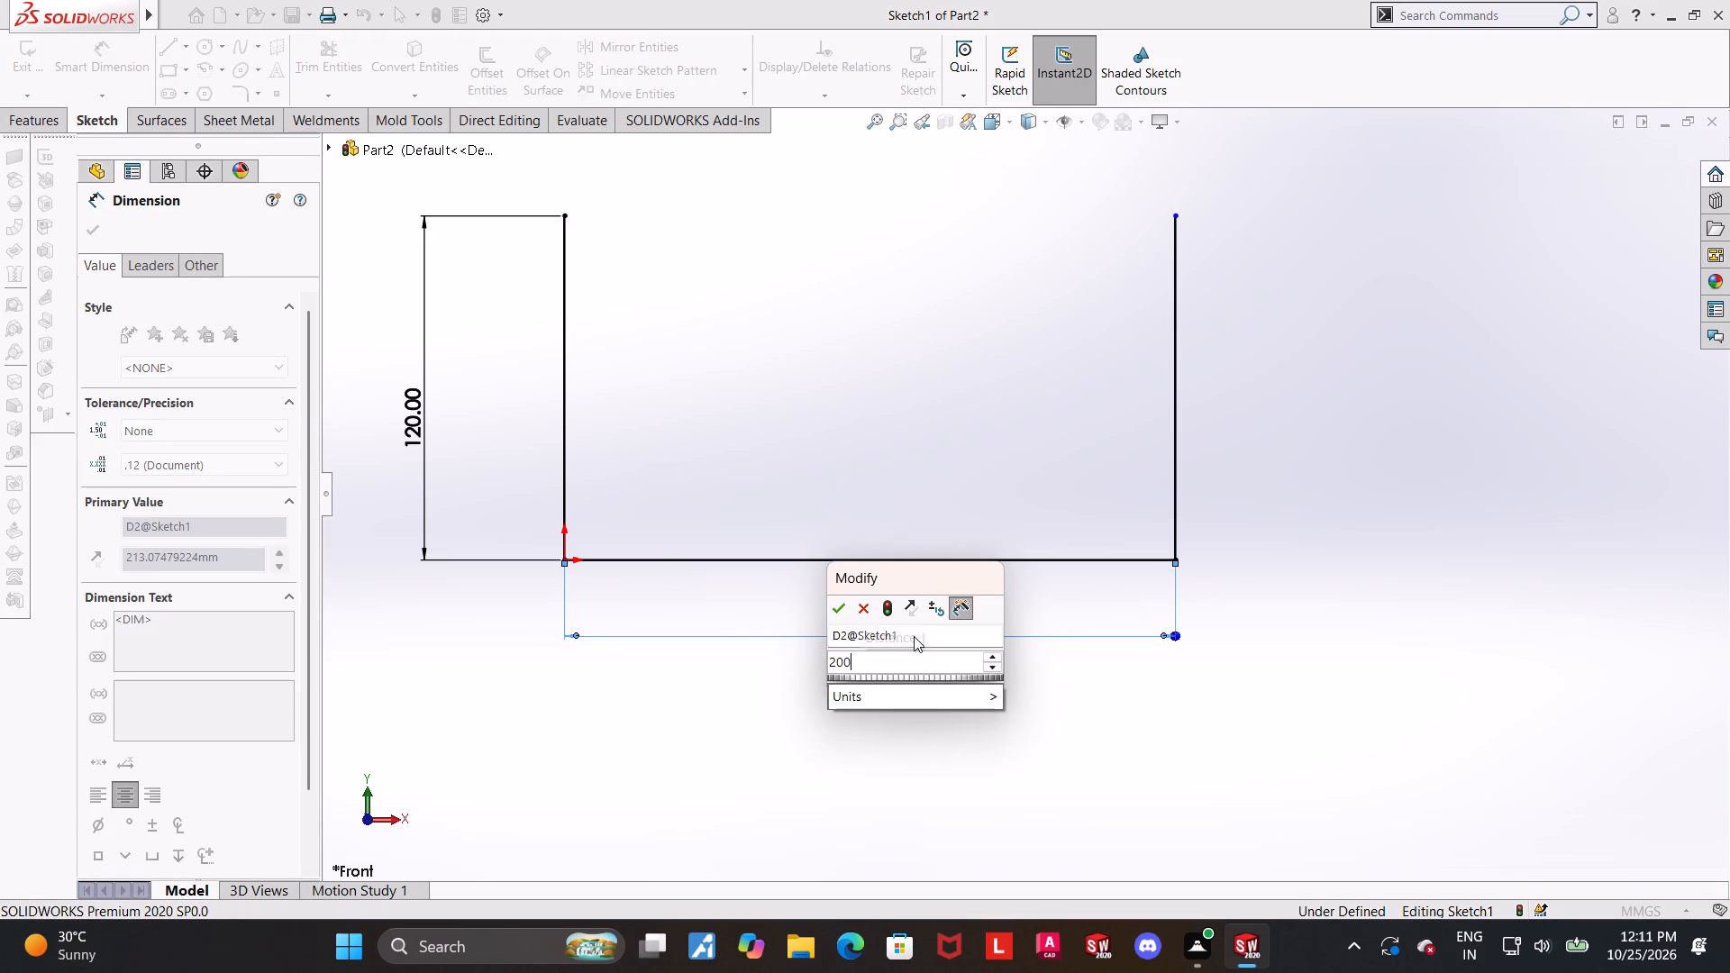
key(Return)
key(Escape)
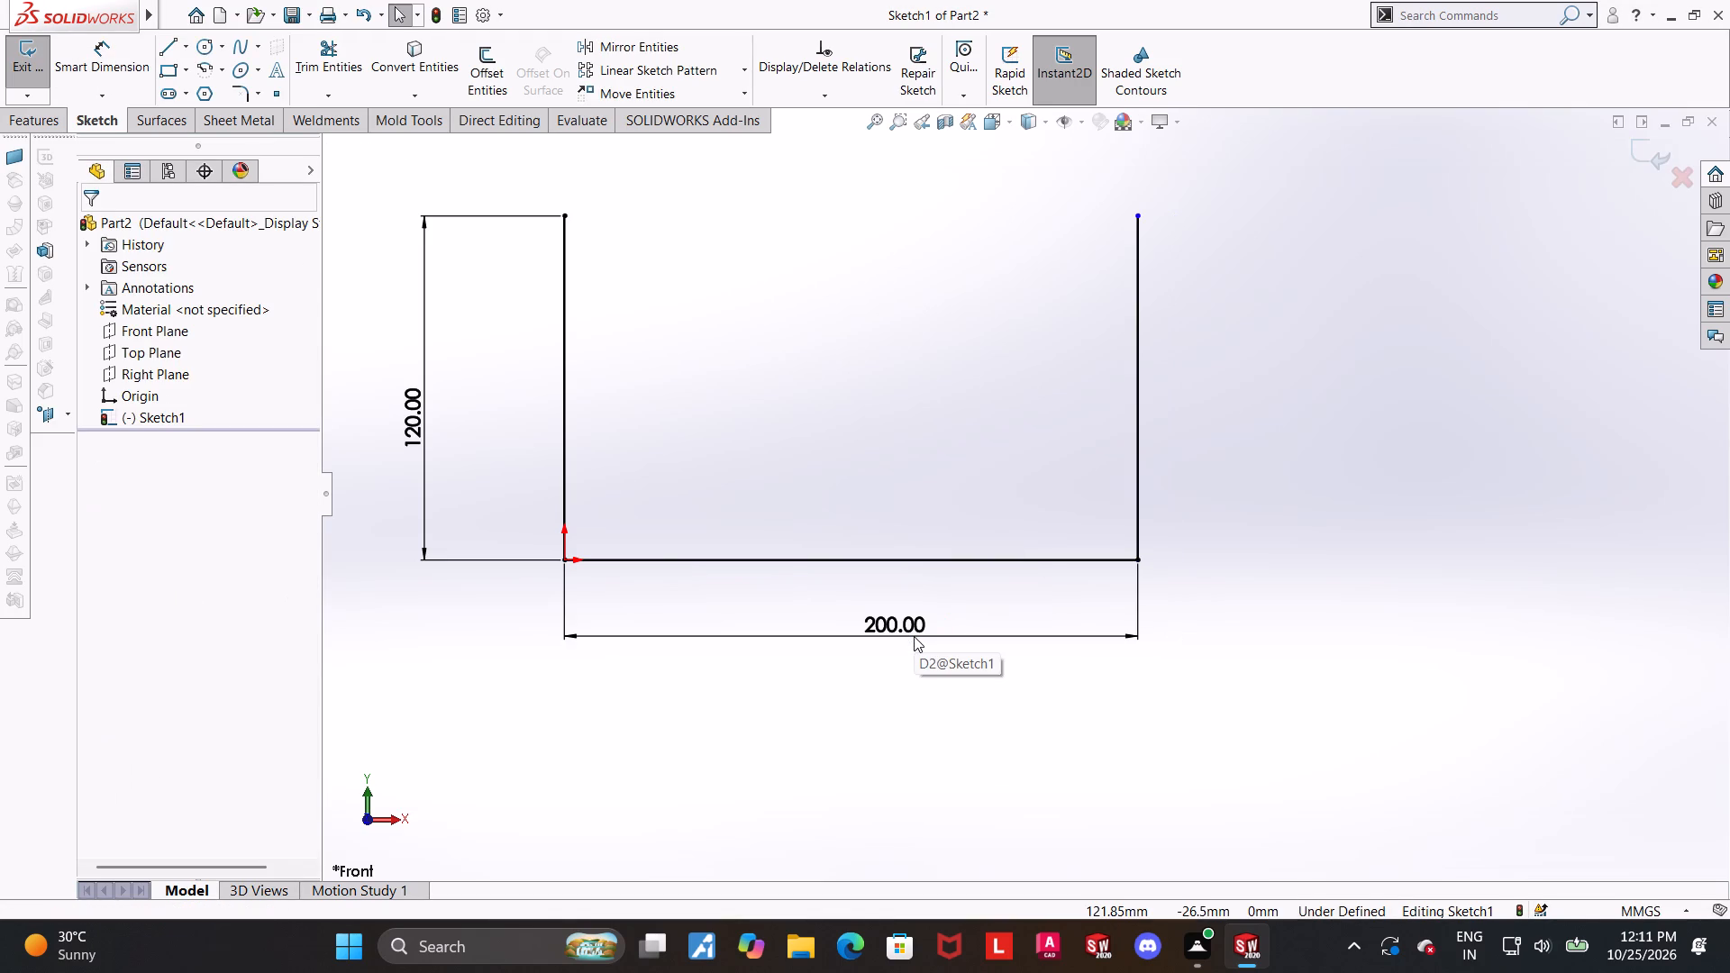
Add a Horizontal relation between the upper endpoints of the two vertical lines.
click(1434, 426)
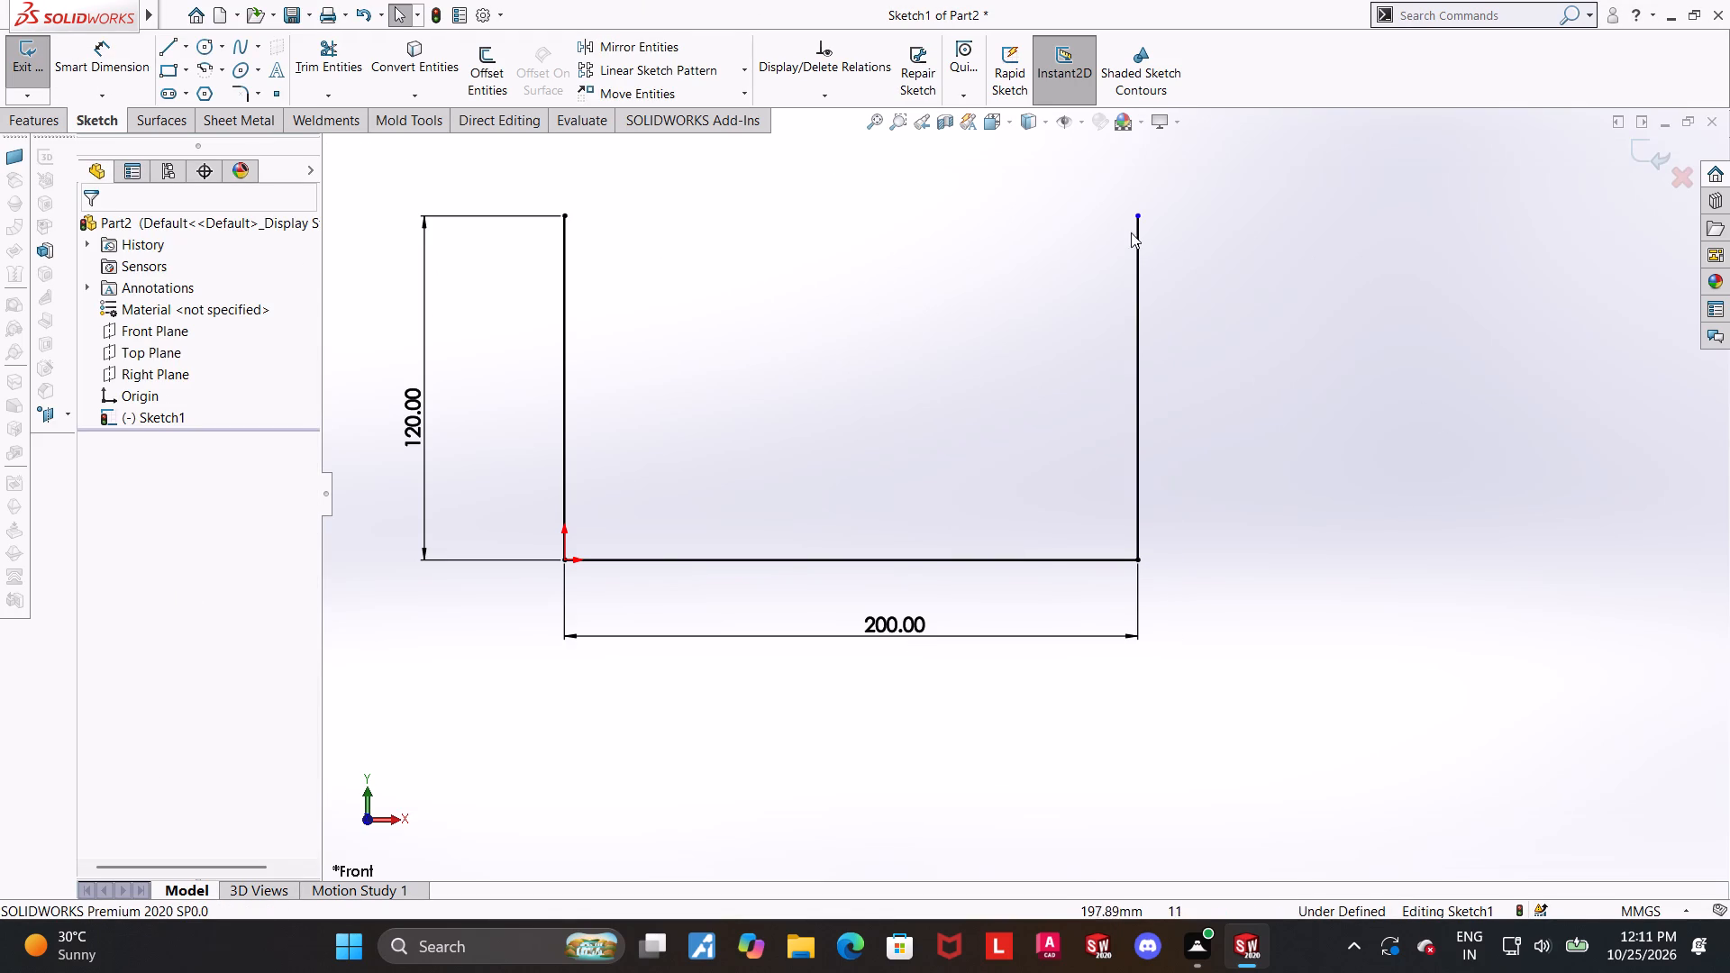
click(1137, 219)
ctrl+click(568, 213)
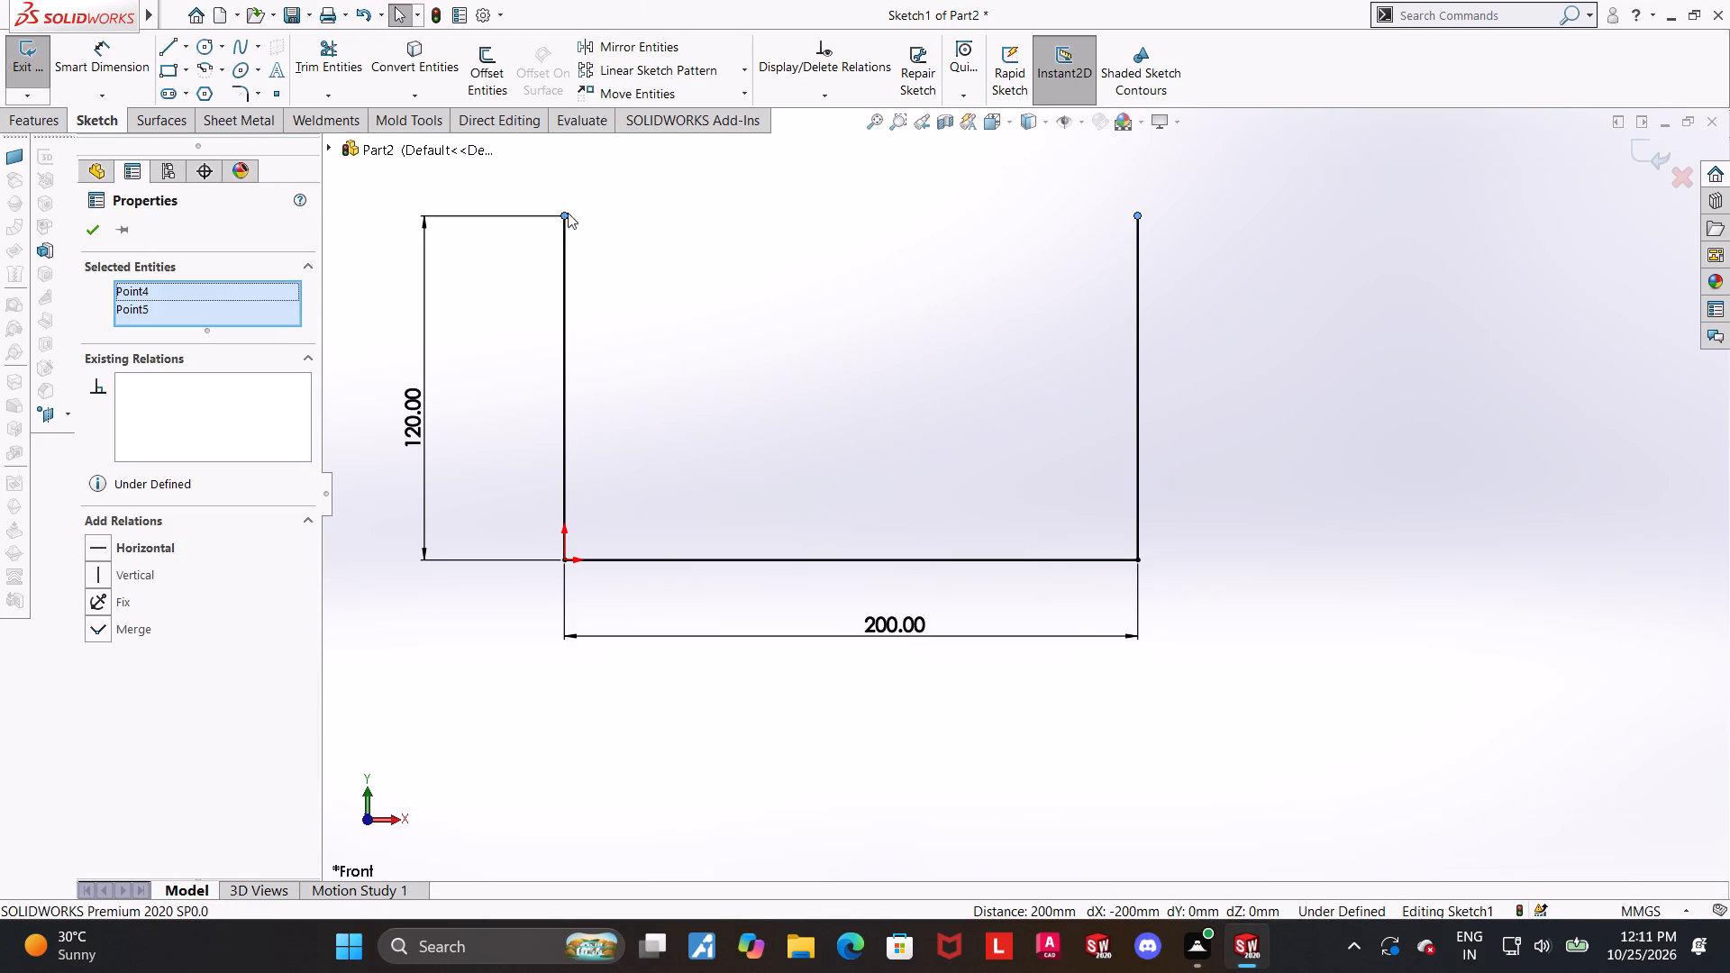
click(91, 535)
click(1474, 524)
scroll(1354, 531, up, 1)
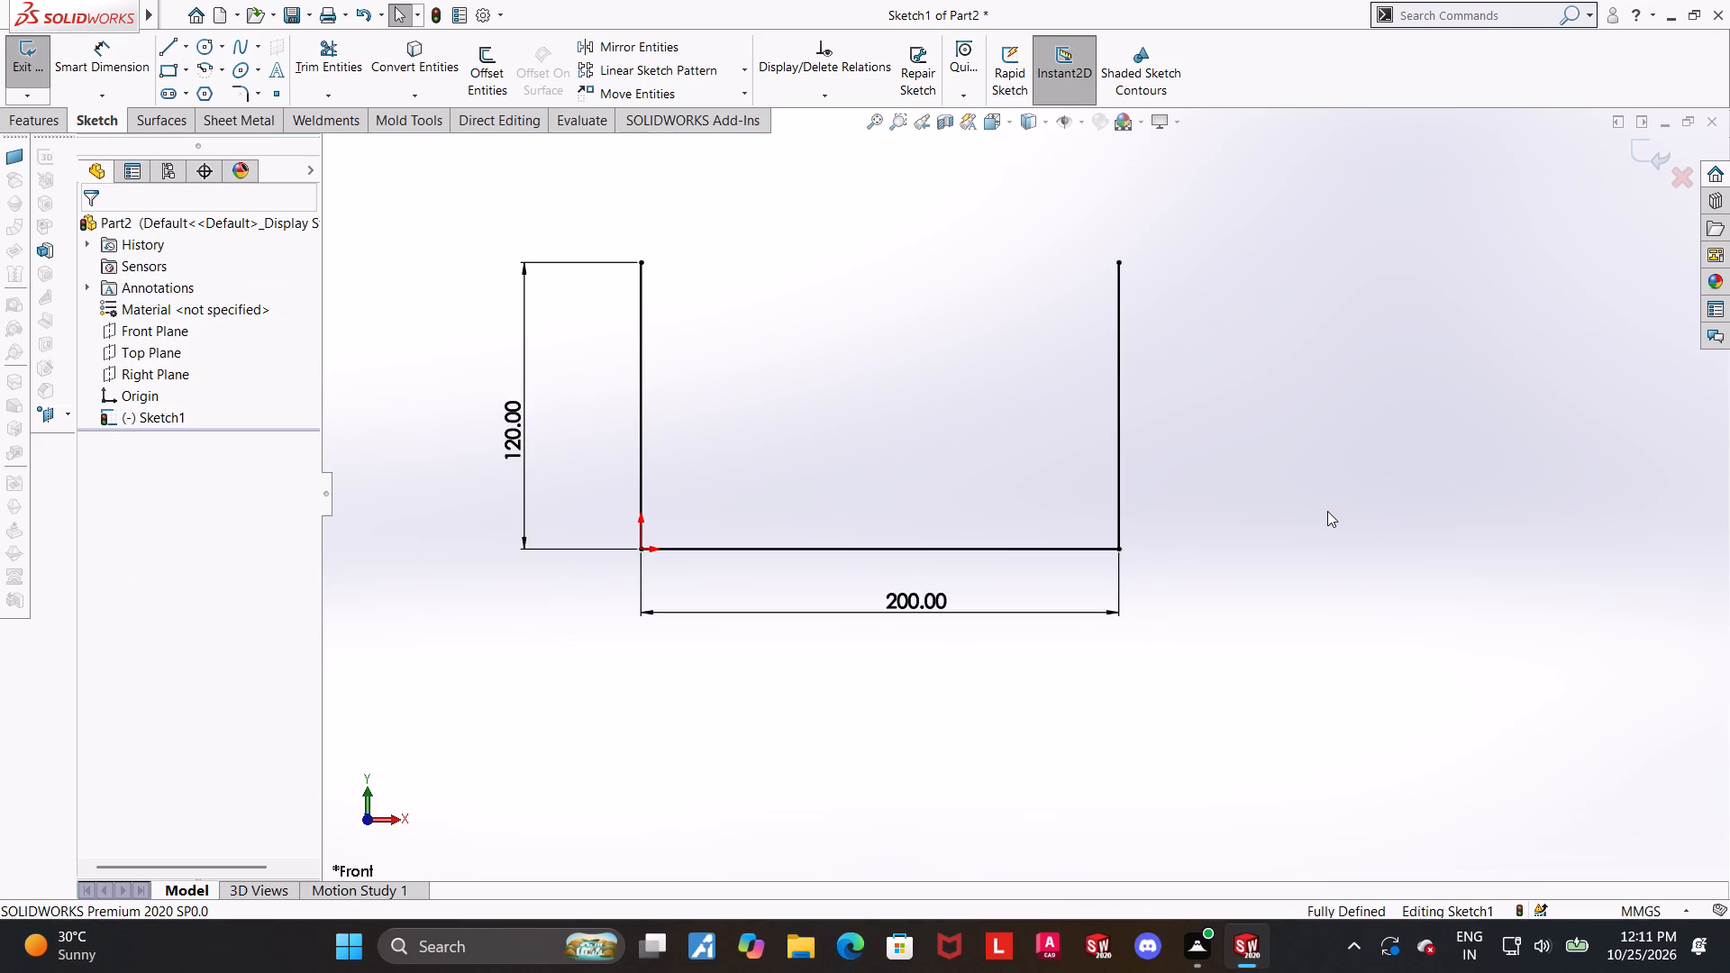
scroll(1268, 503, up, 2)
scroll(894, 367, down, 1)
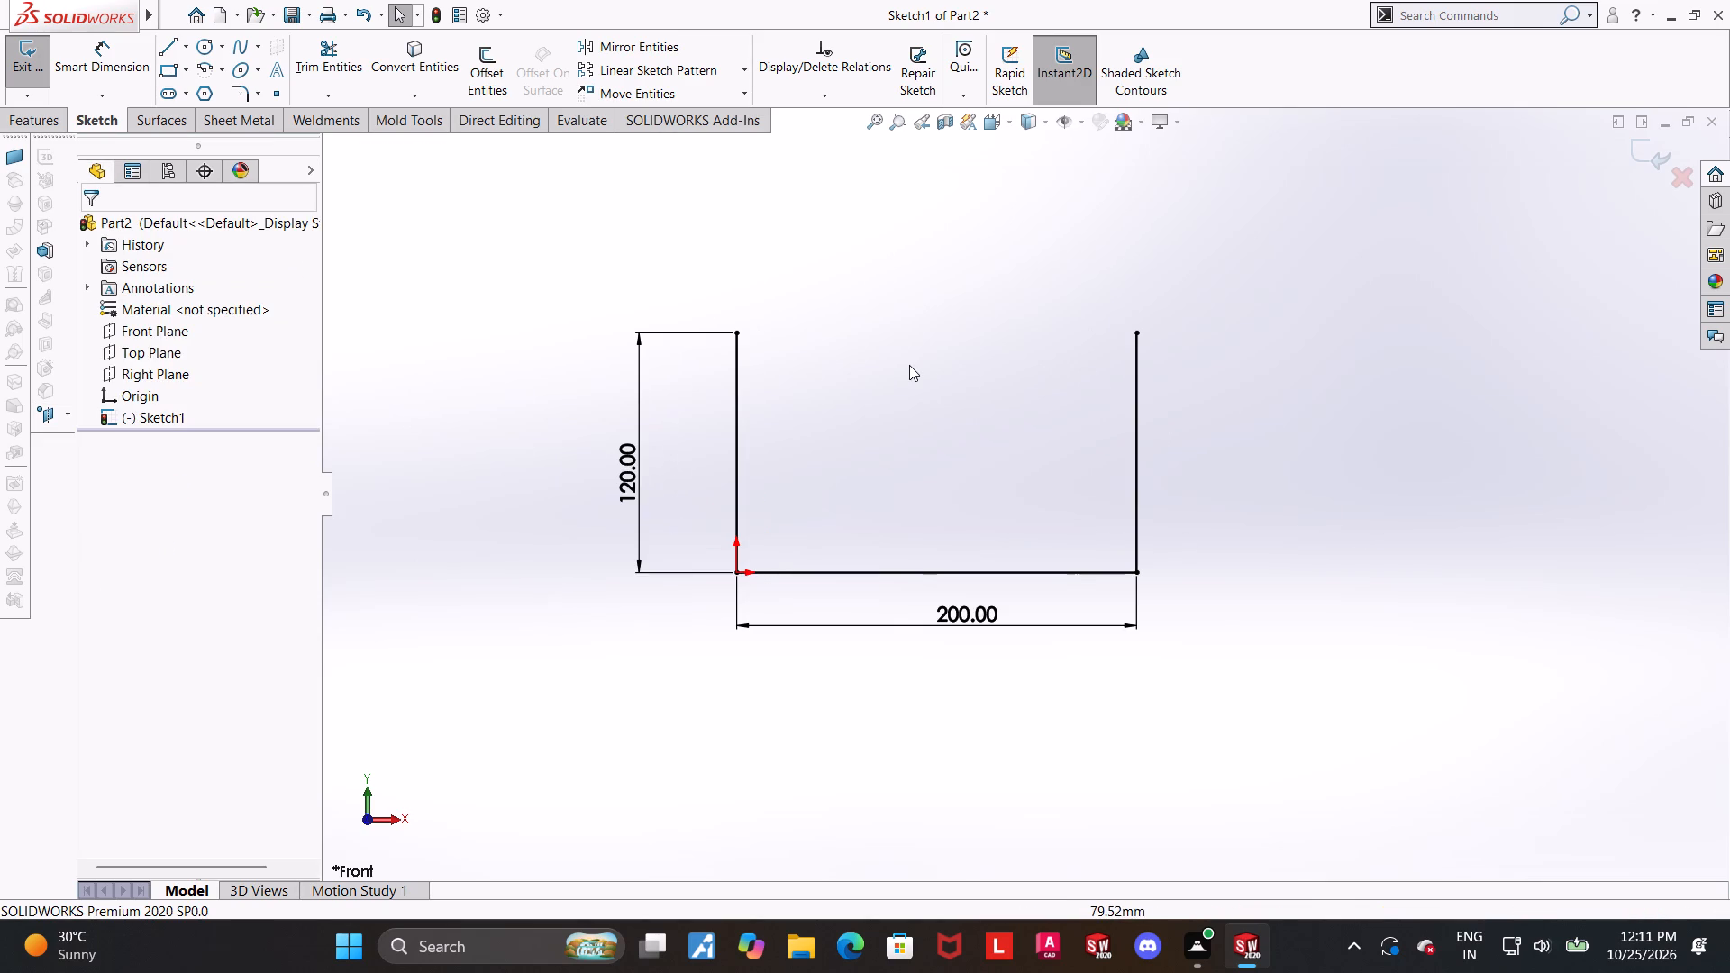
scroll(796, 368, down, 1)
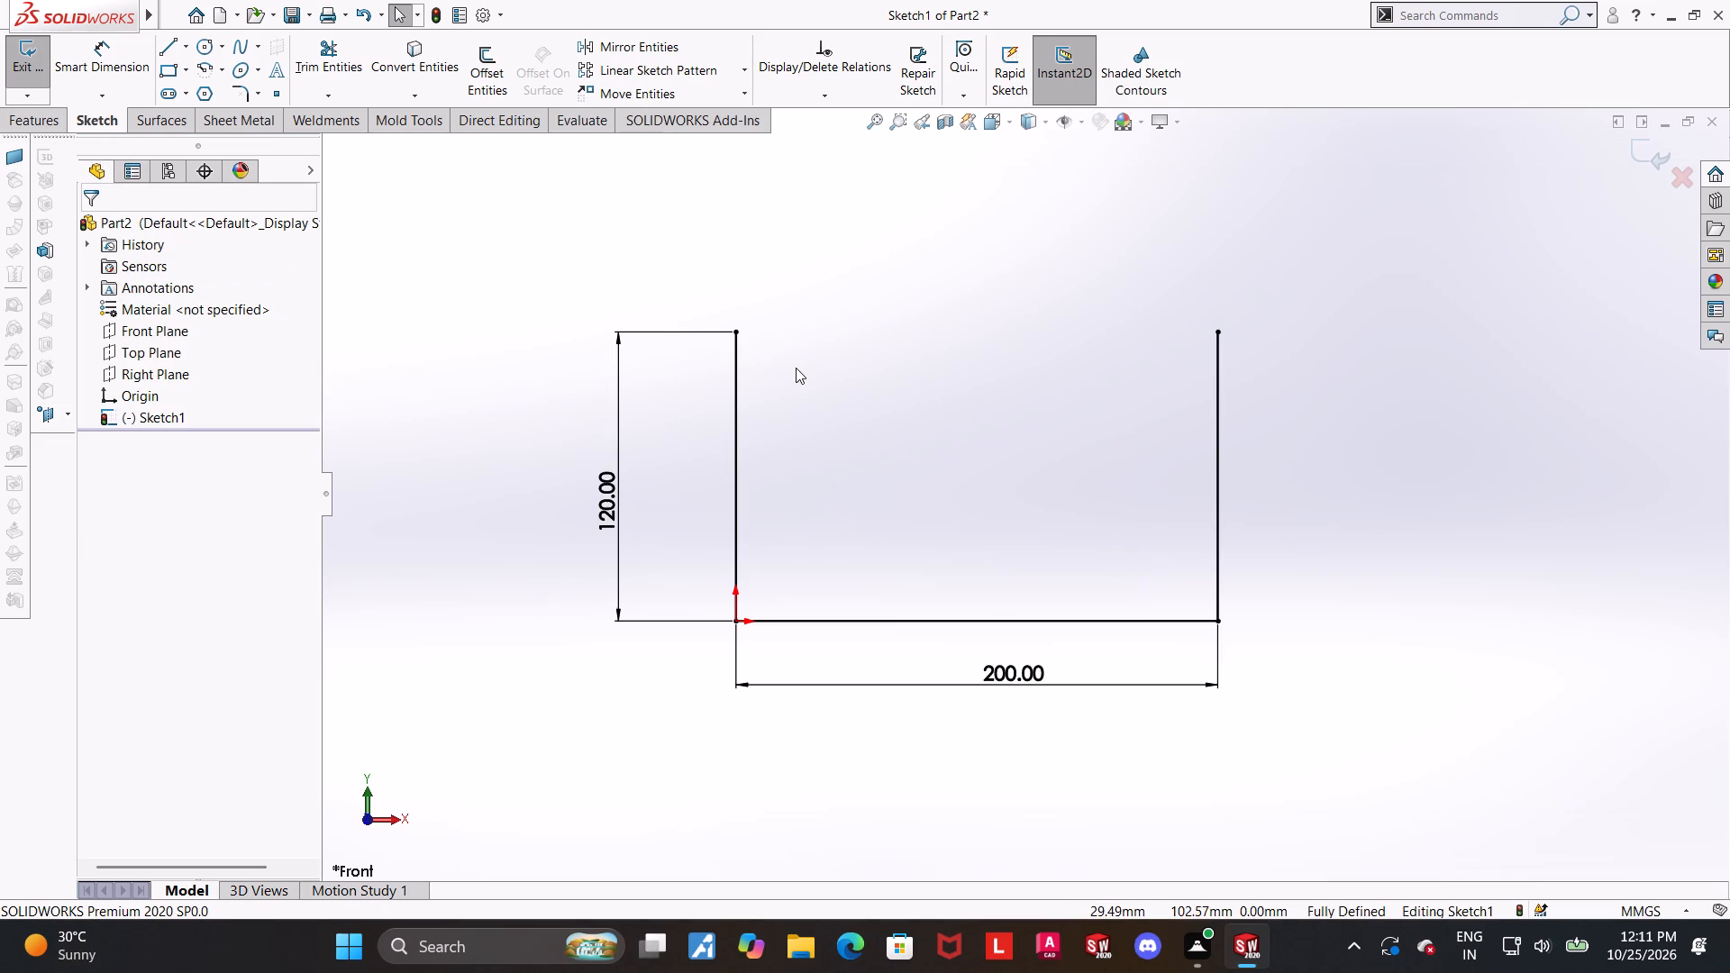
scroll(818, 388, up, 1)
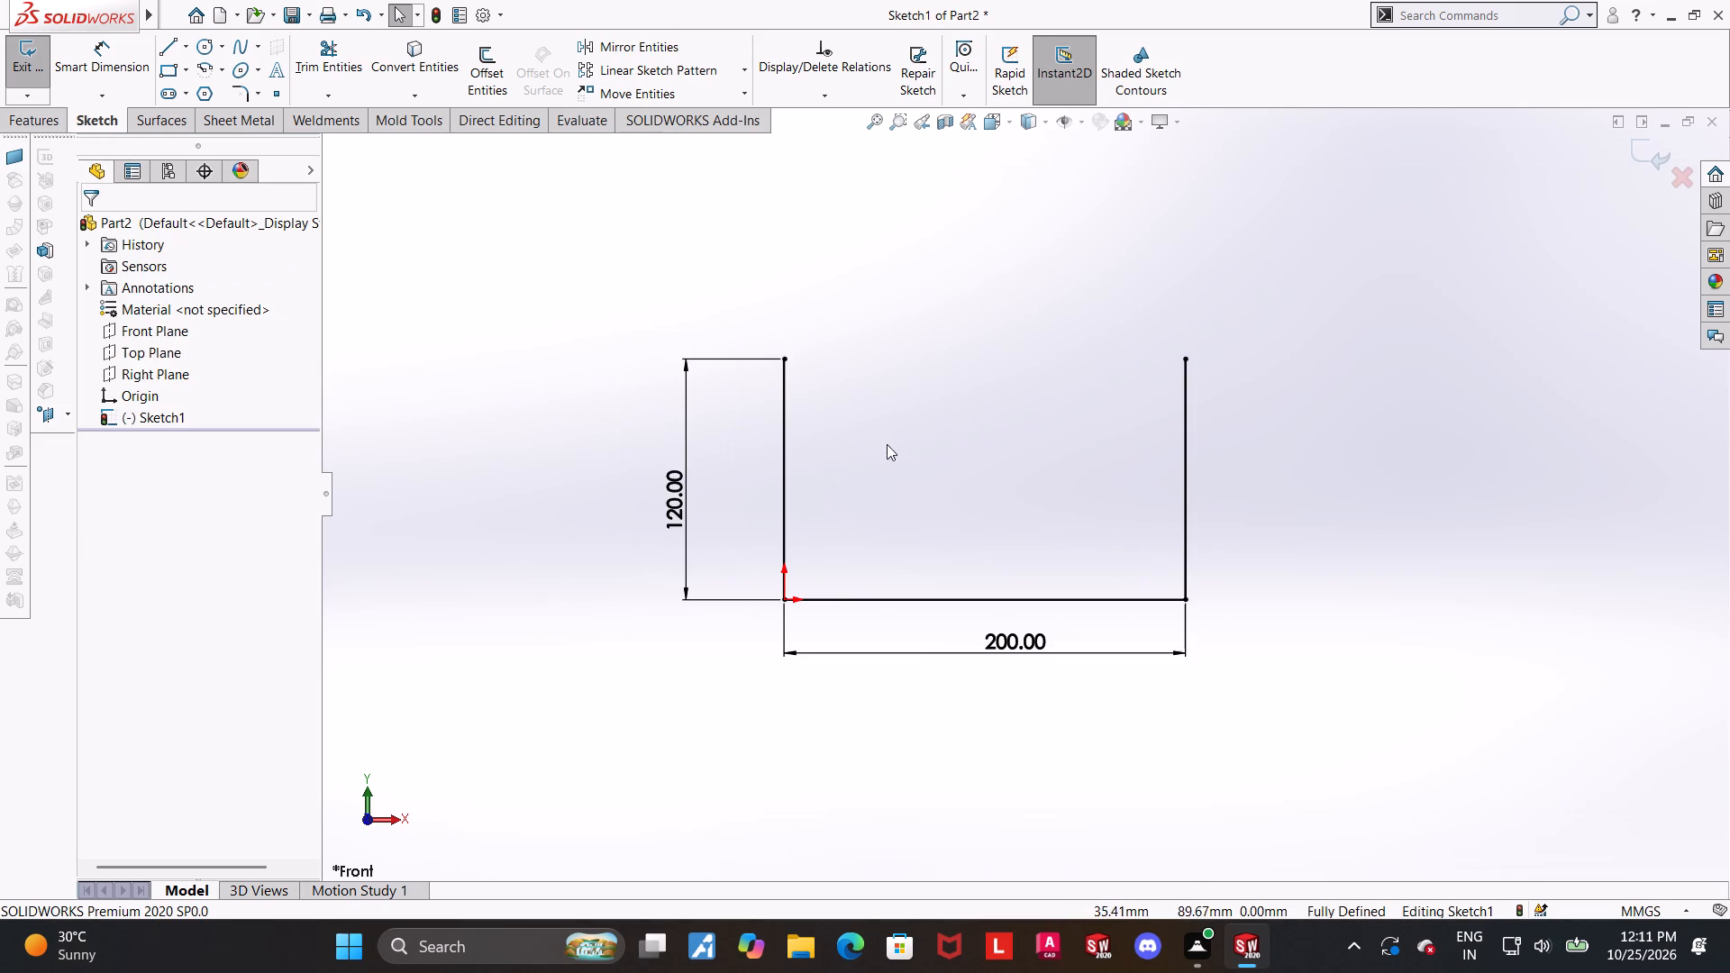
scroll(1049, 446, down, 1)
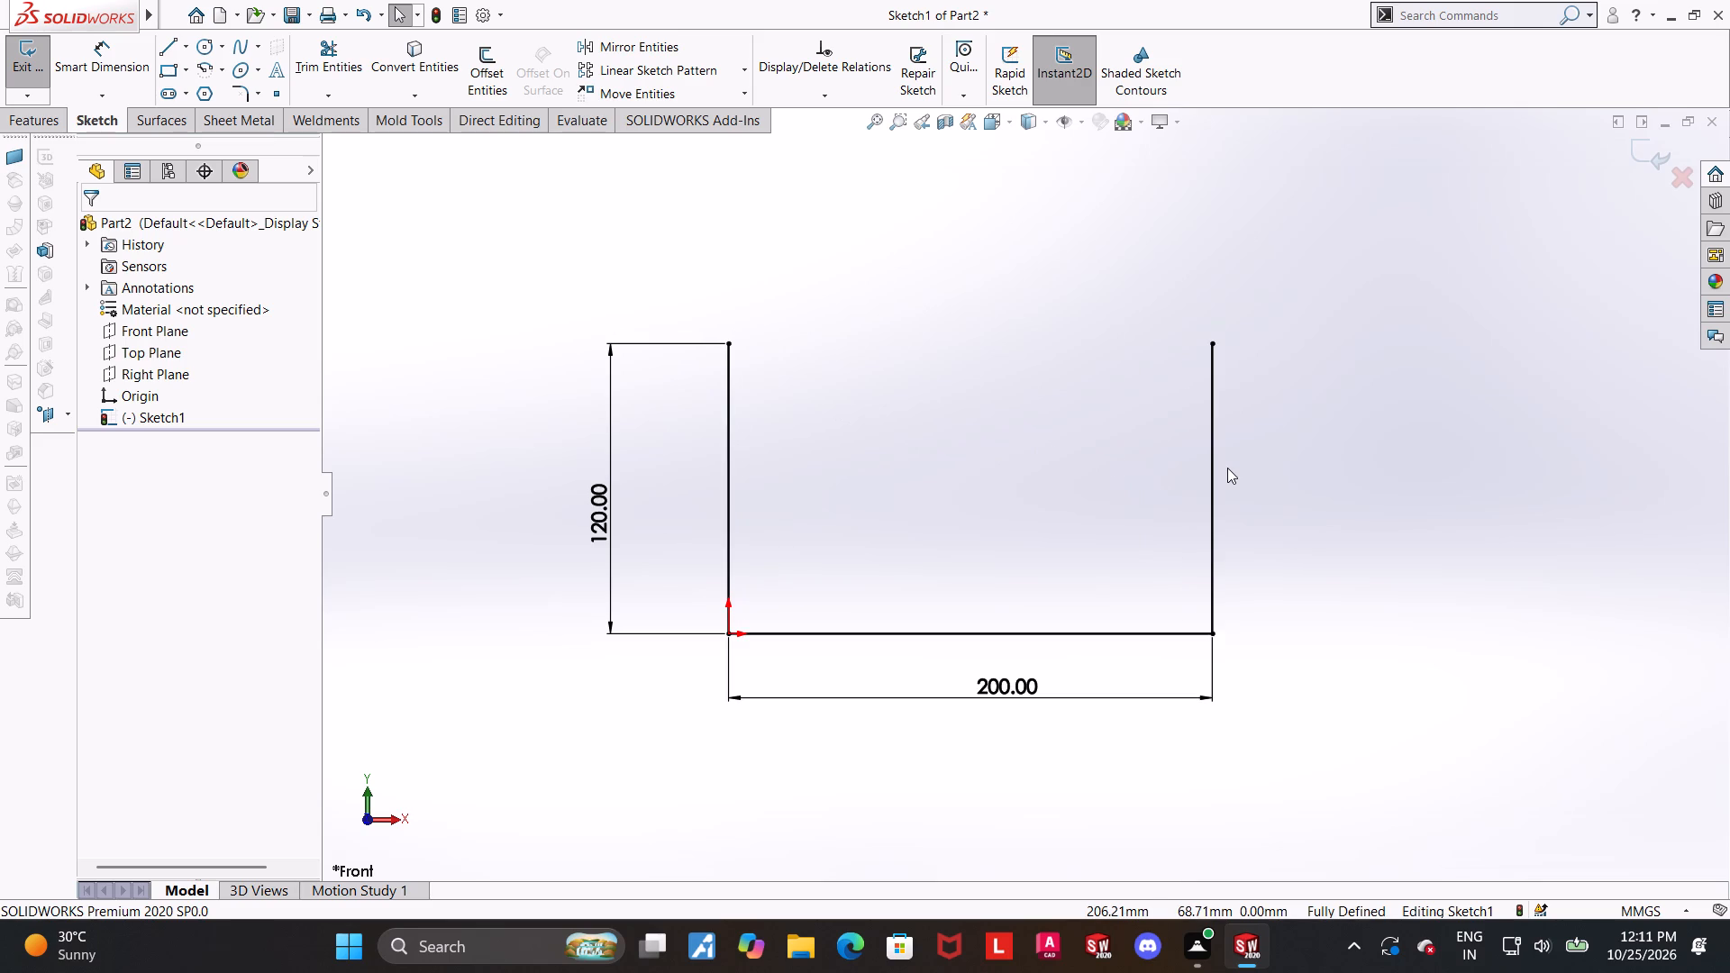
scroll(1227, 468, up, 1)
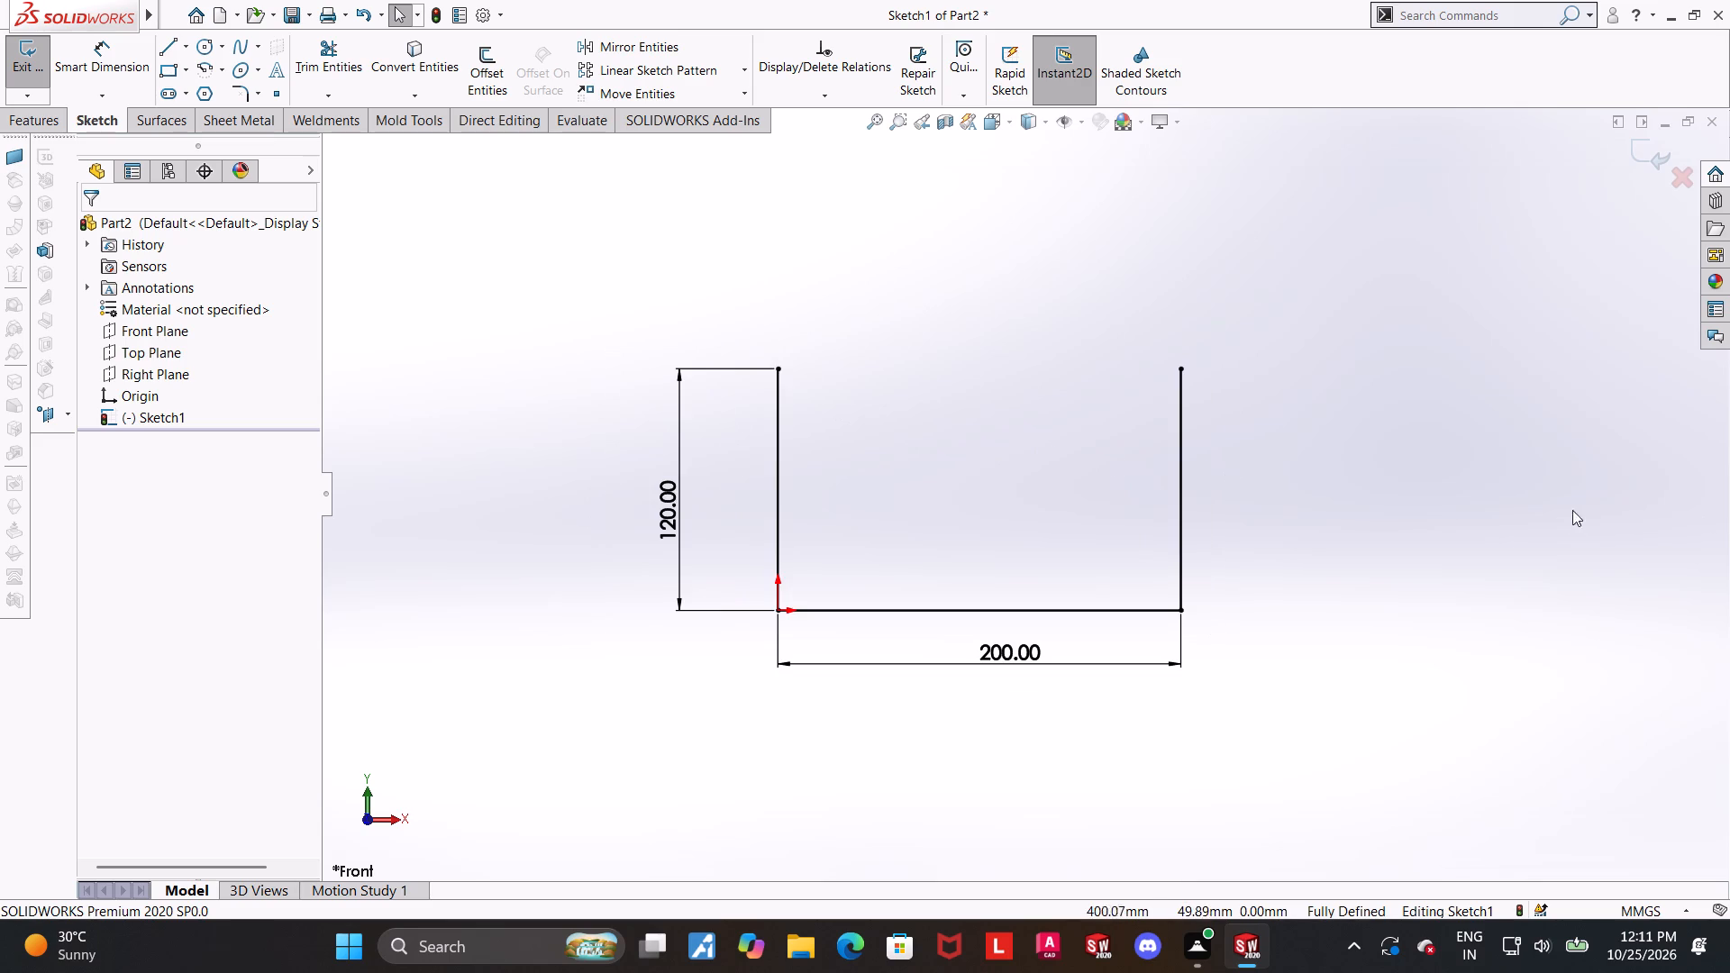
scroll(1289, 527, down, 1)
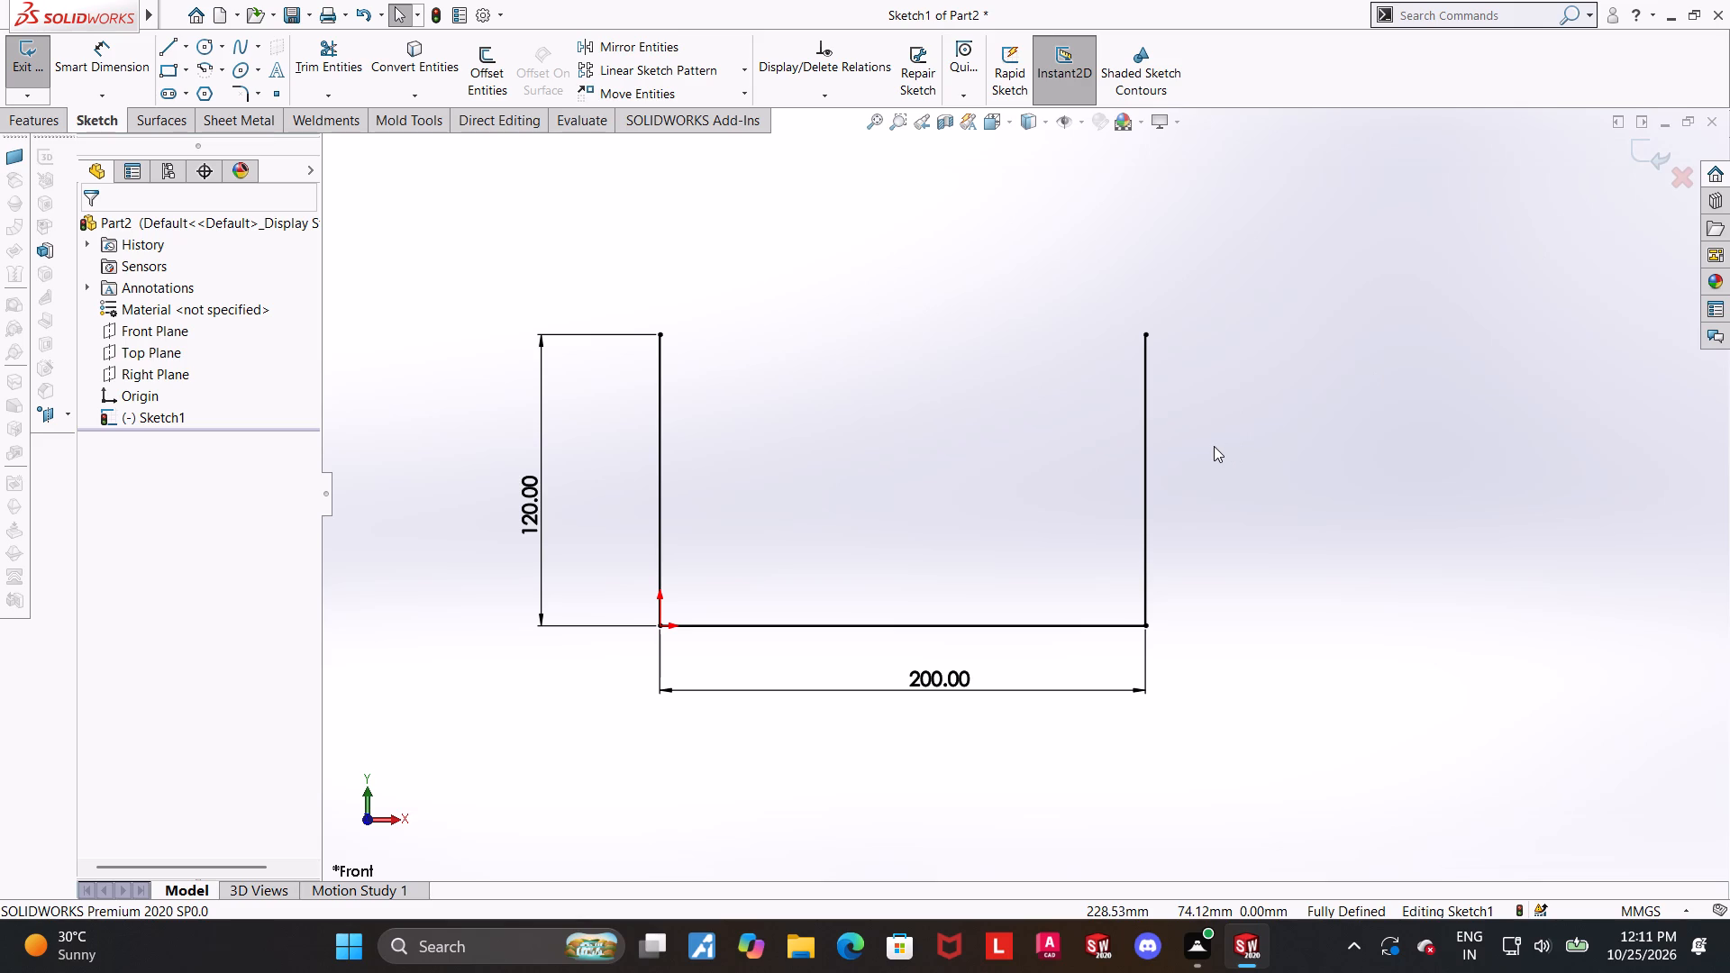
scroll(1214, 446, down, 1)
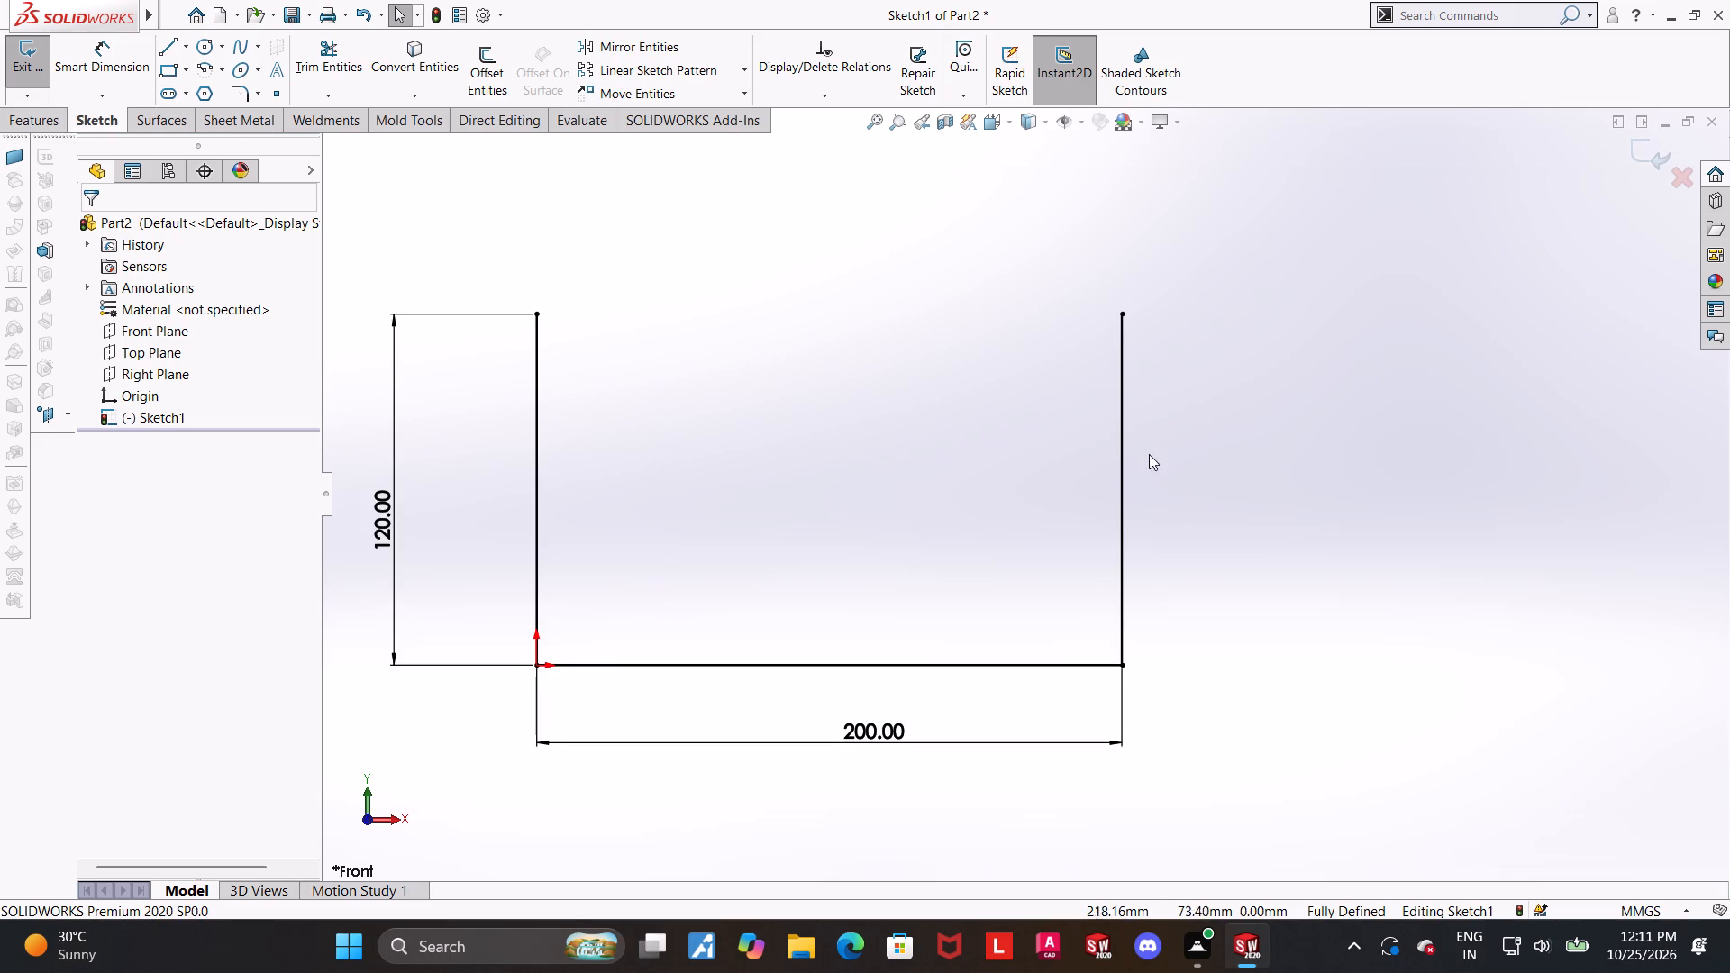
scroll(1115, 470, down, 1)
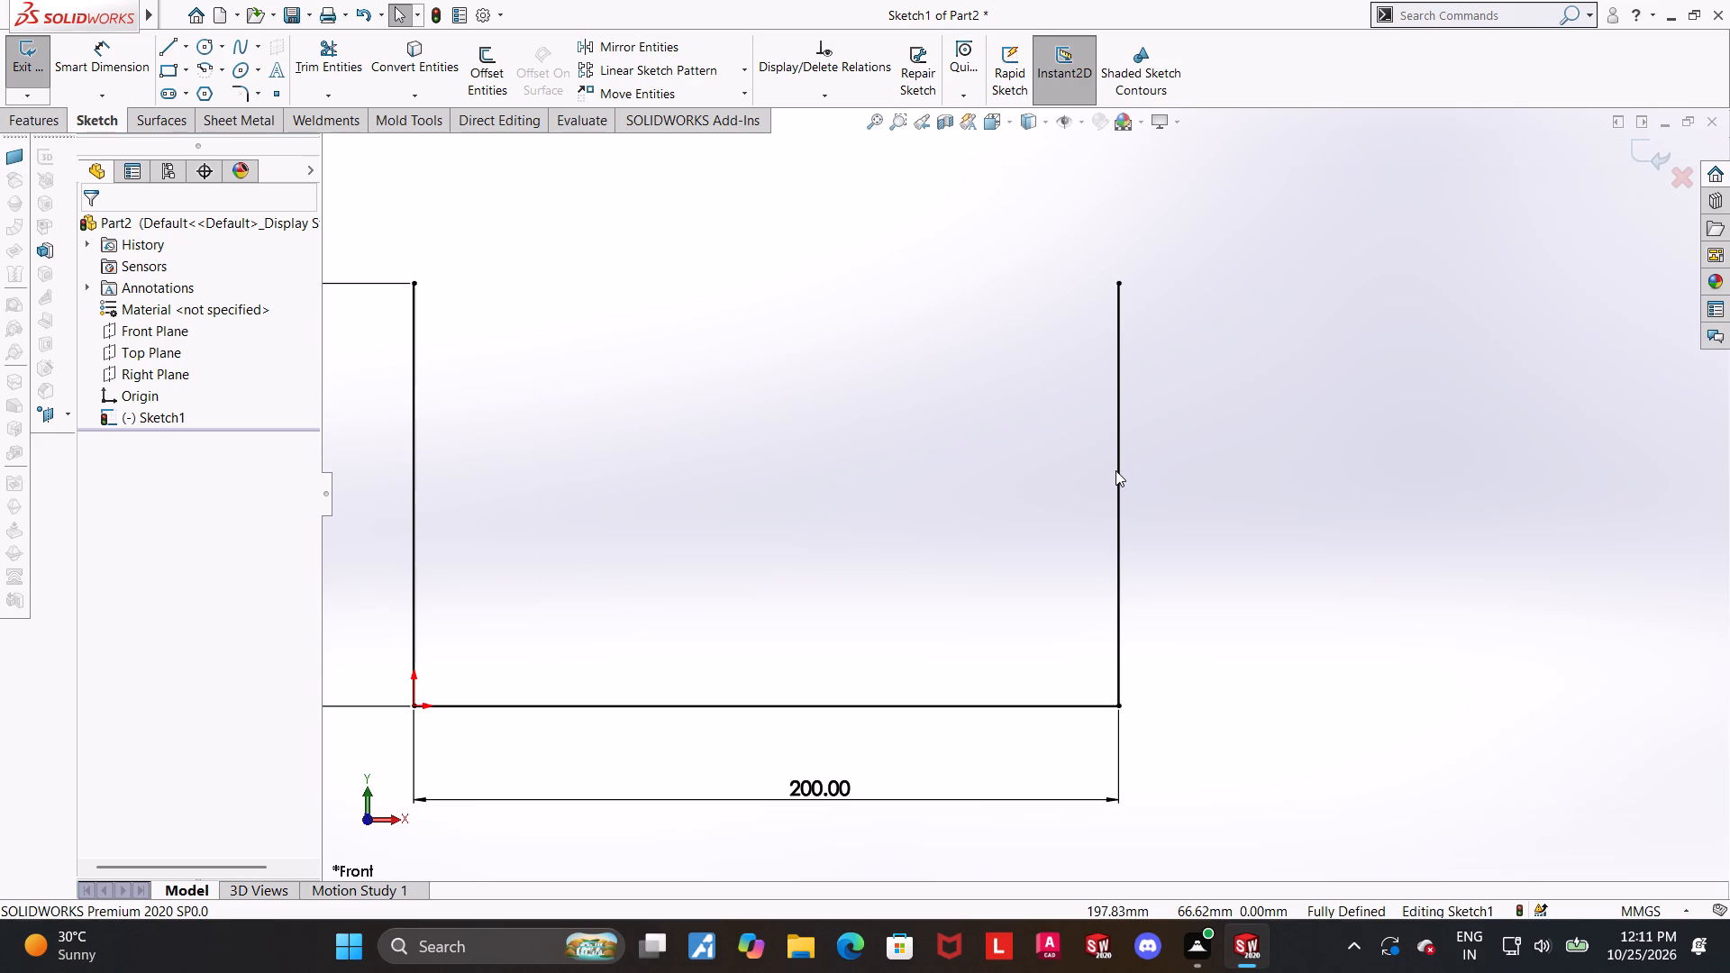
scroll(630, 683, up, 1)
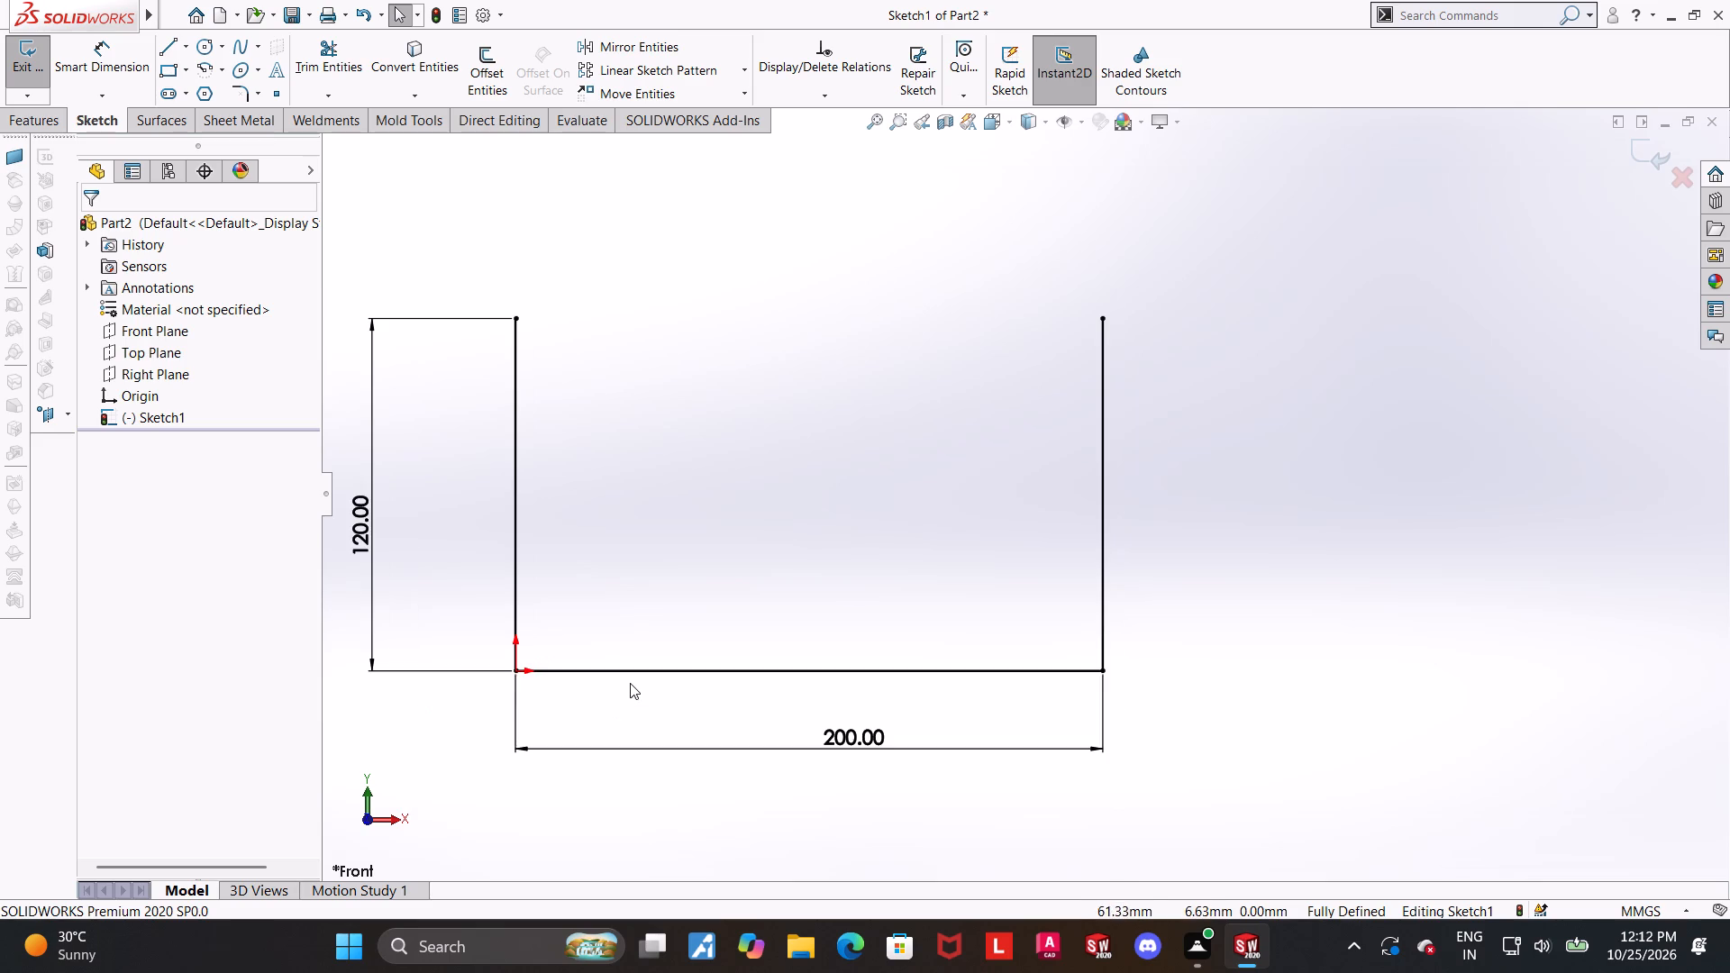
Exit the profile sketch and start a sheet-metal Base Flange from it with a blind depth of 3 mm.
scroll(638, 658, down, 1)
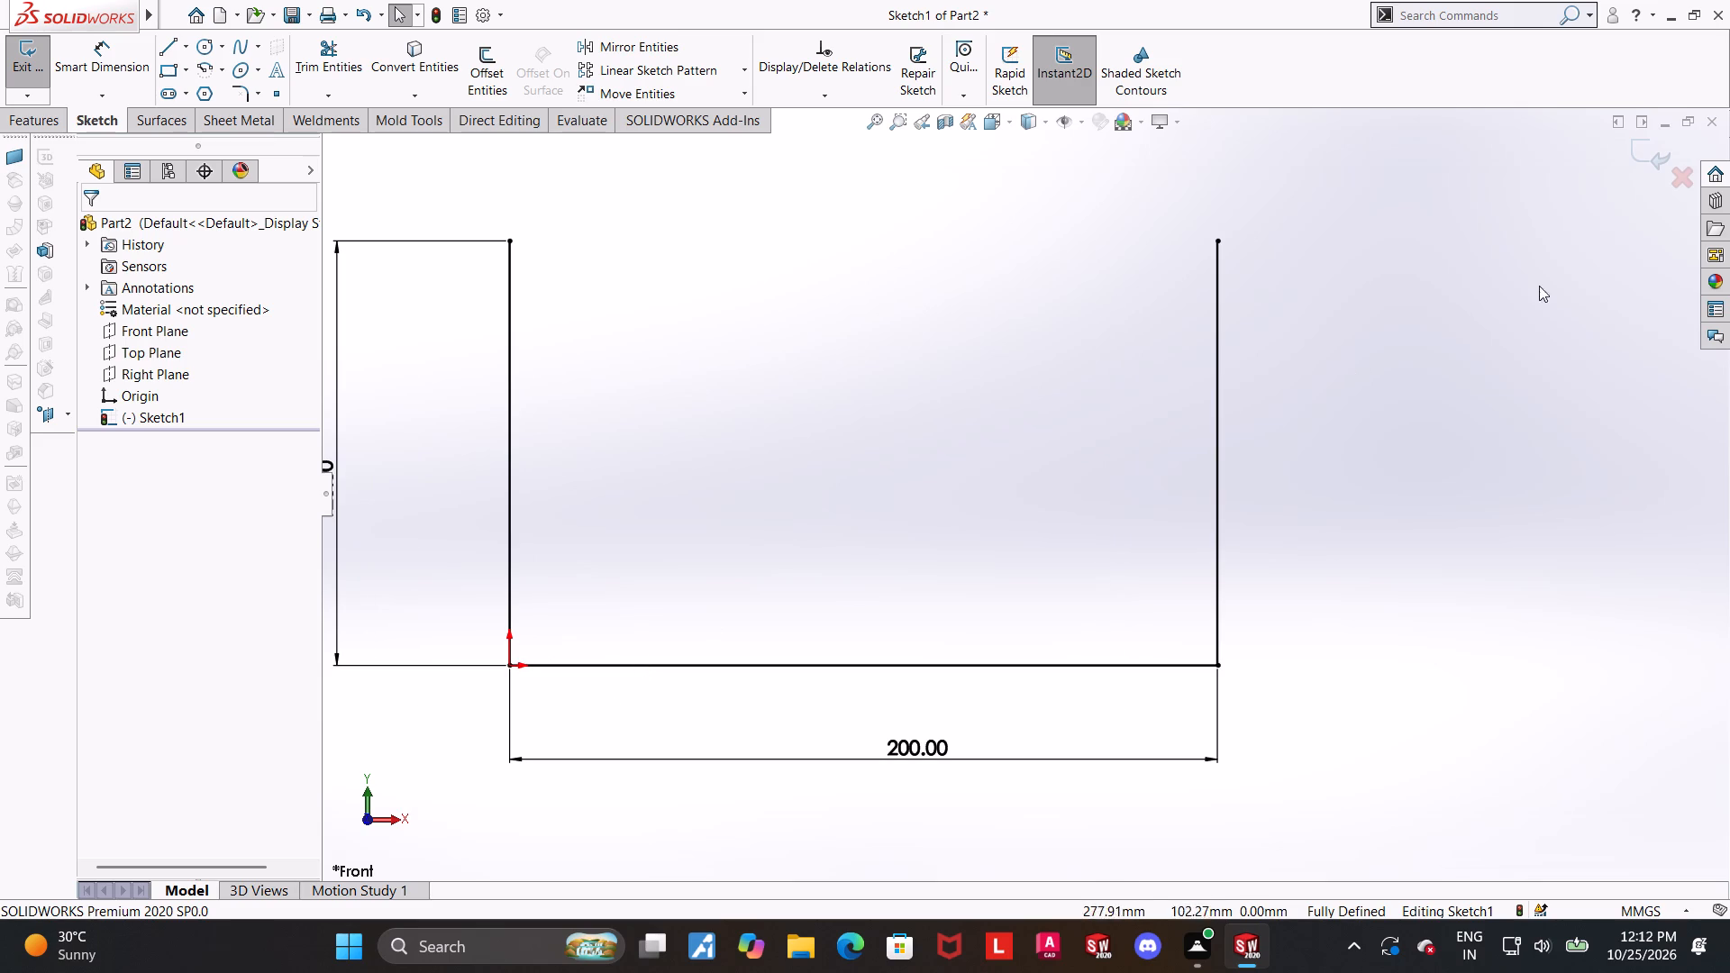
click(1650, 142)
click(20, 68)
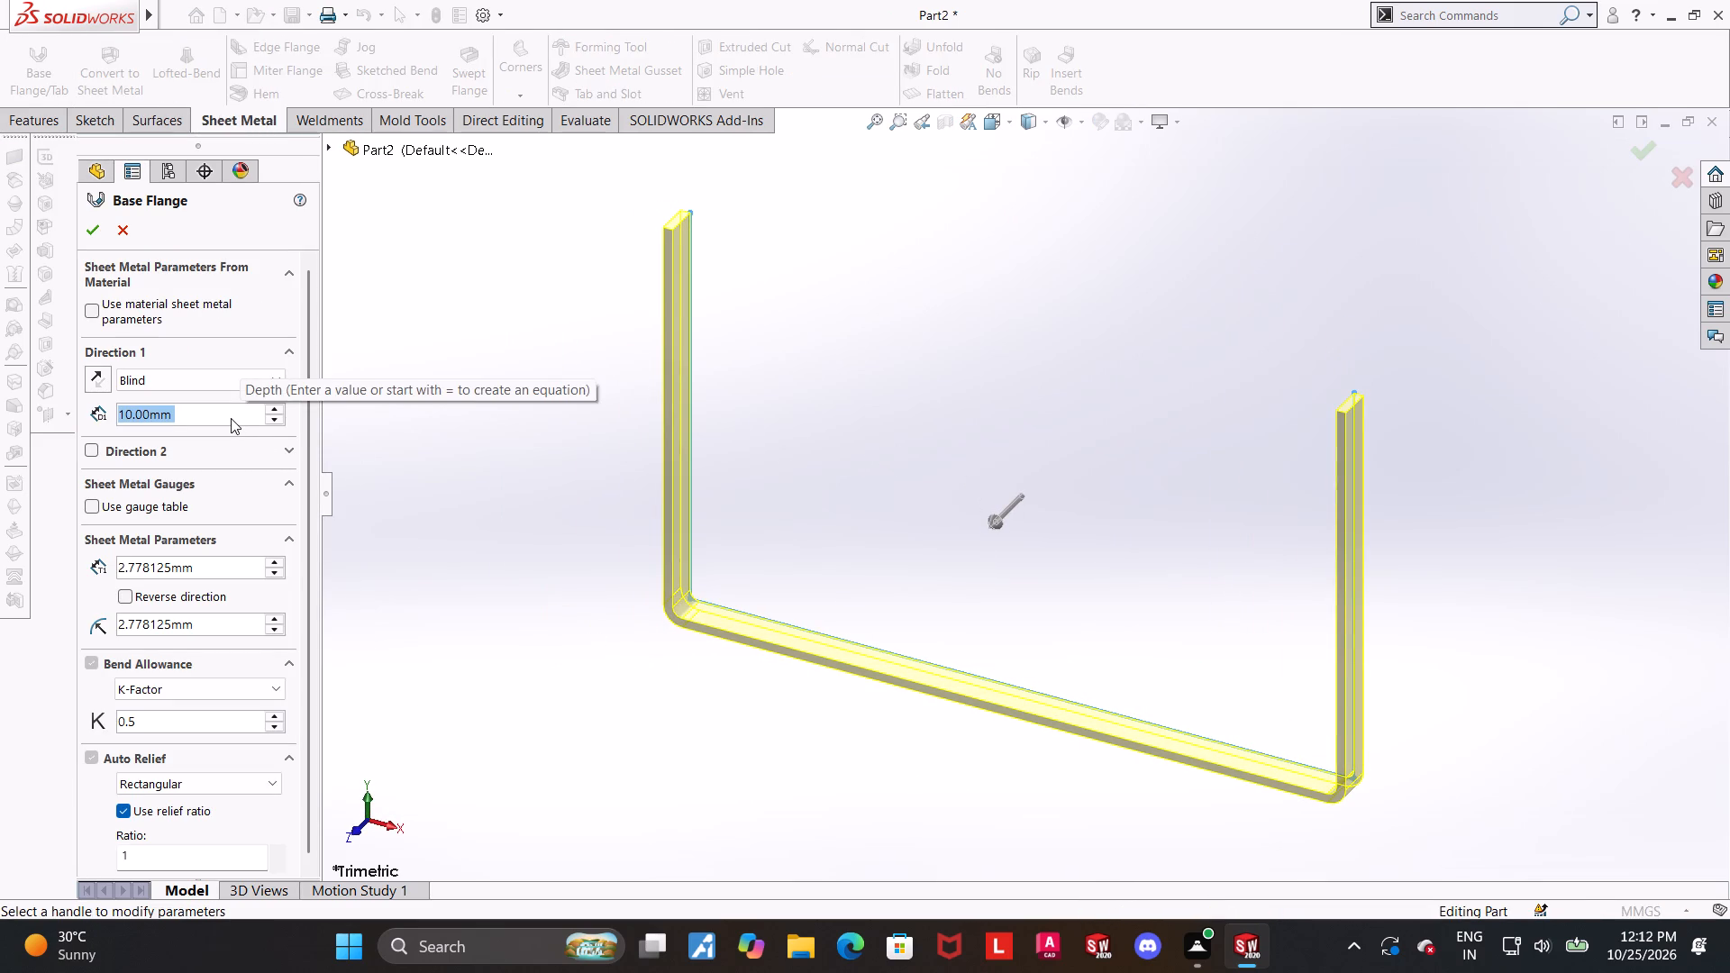
key(3)
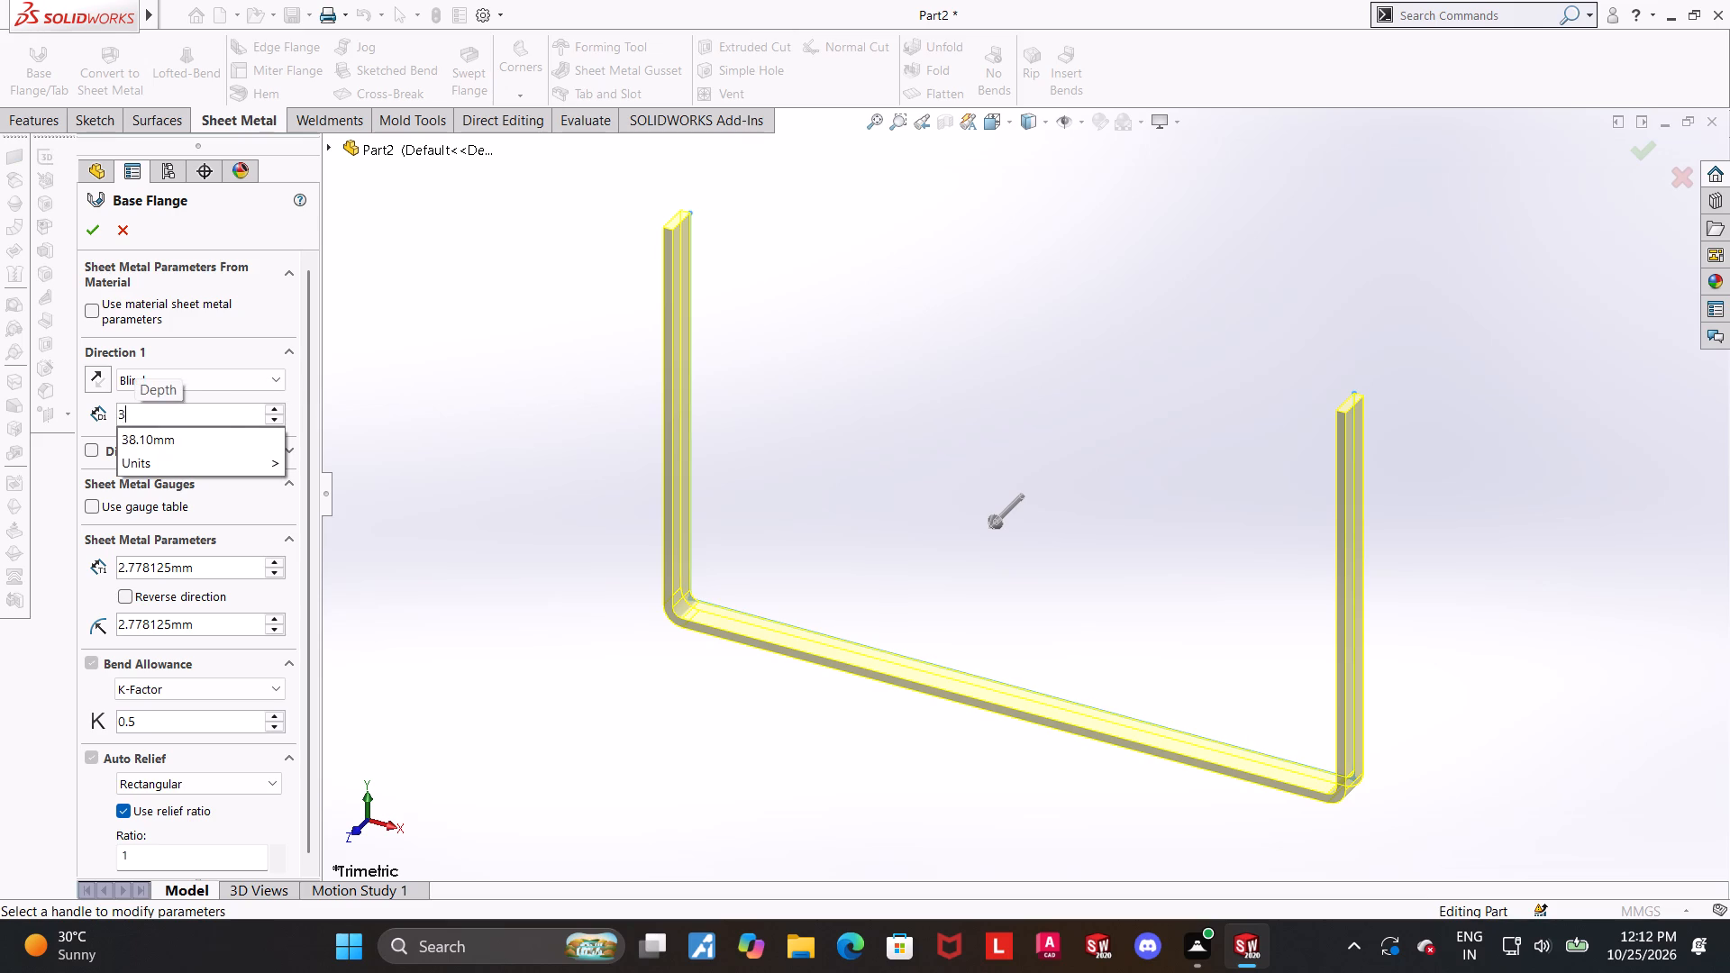
key(Return)
Reverse the Base Flange's material thickness direction and set the sheet thickness to 3 mm.
middle_drag(751, 690, 798, 614)
scroll(707, 643, down, 5)
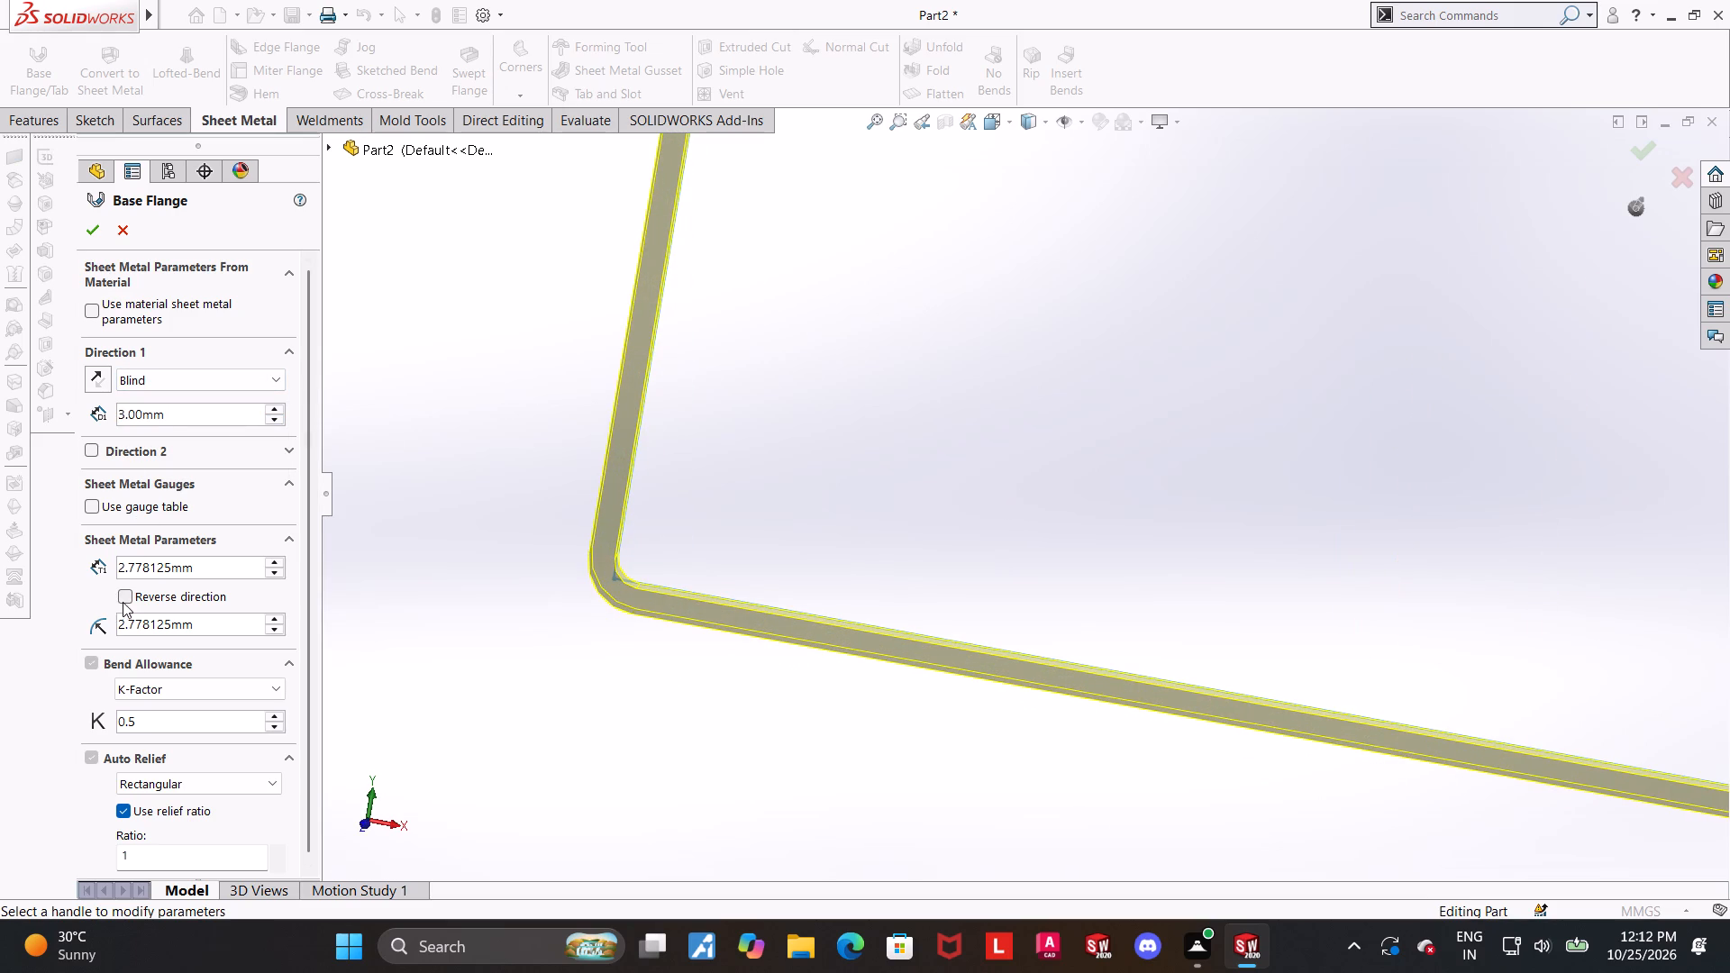
click(123, 598)
scroll(870, 603, up, 4)
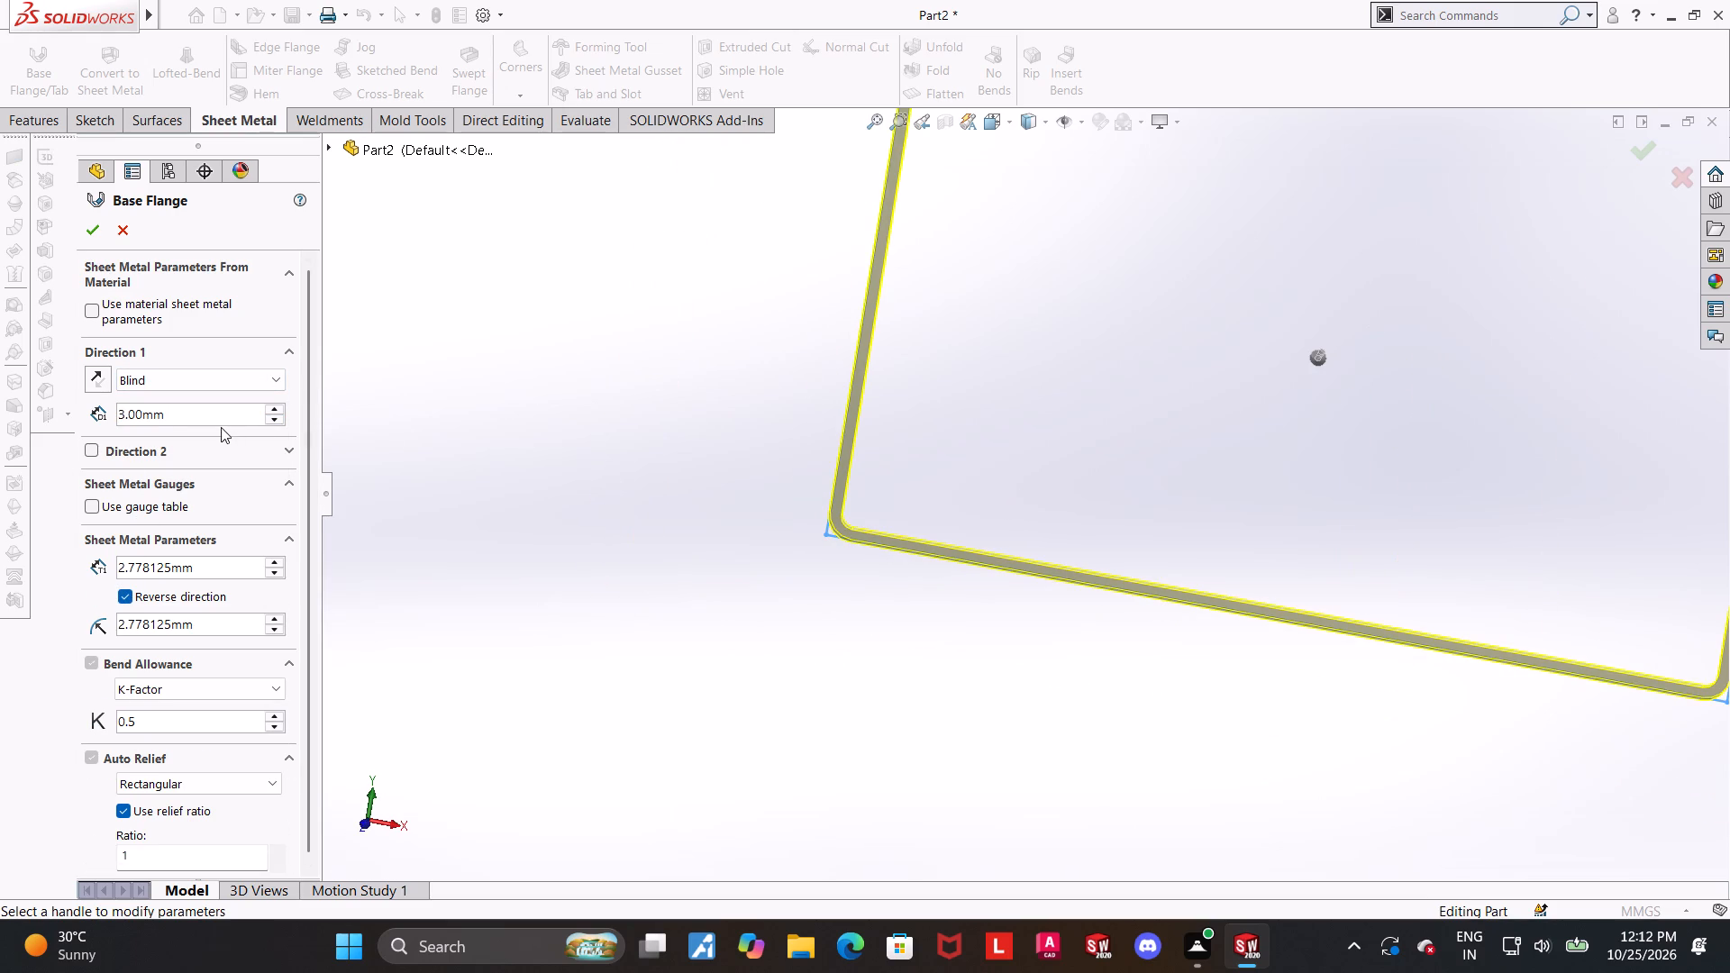
drag(207, 570, 0, 576)
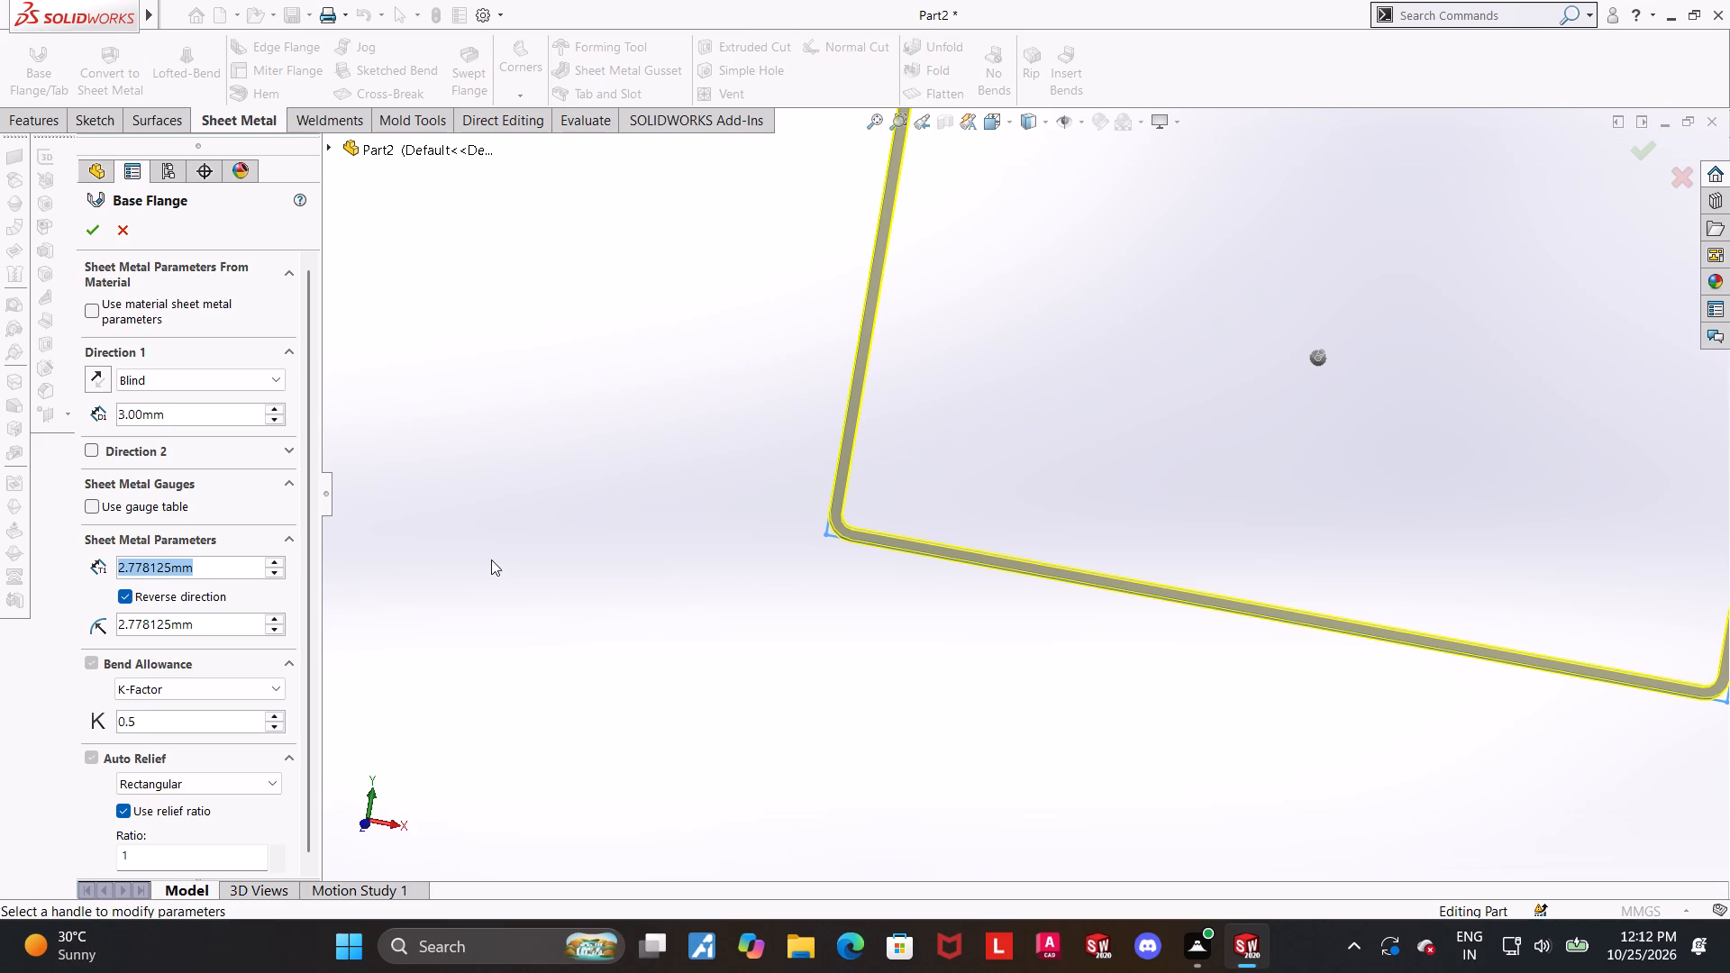
key(3)
key(Return)
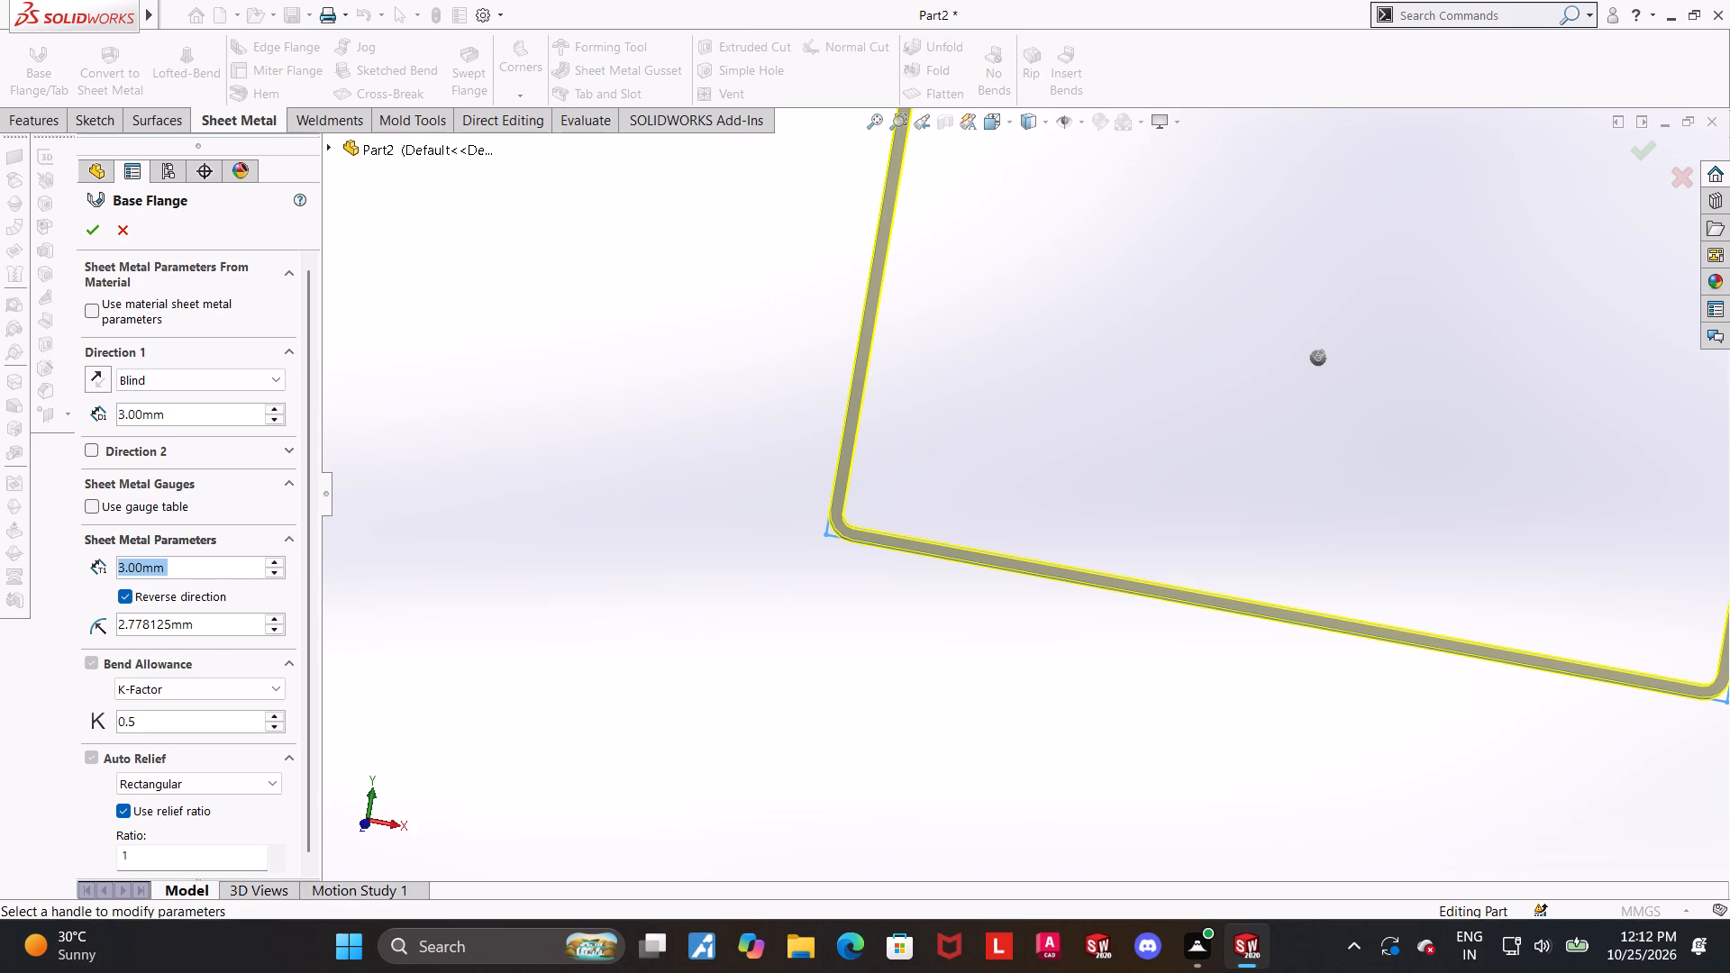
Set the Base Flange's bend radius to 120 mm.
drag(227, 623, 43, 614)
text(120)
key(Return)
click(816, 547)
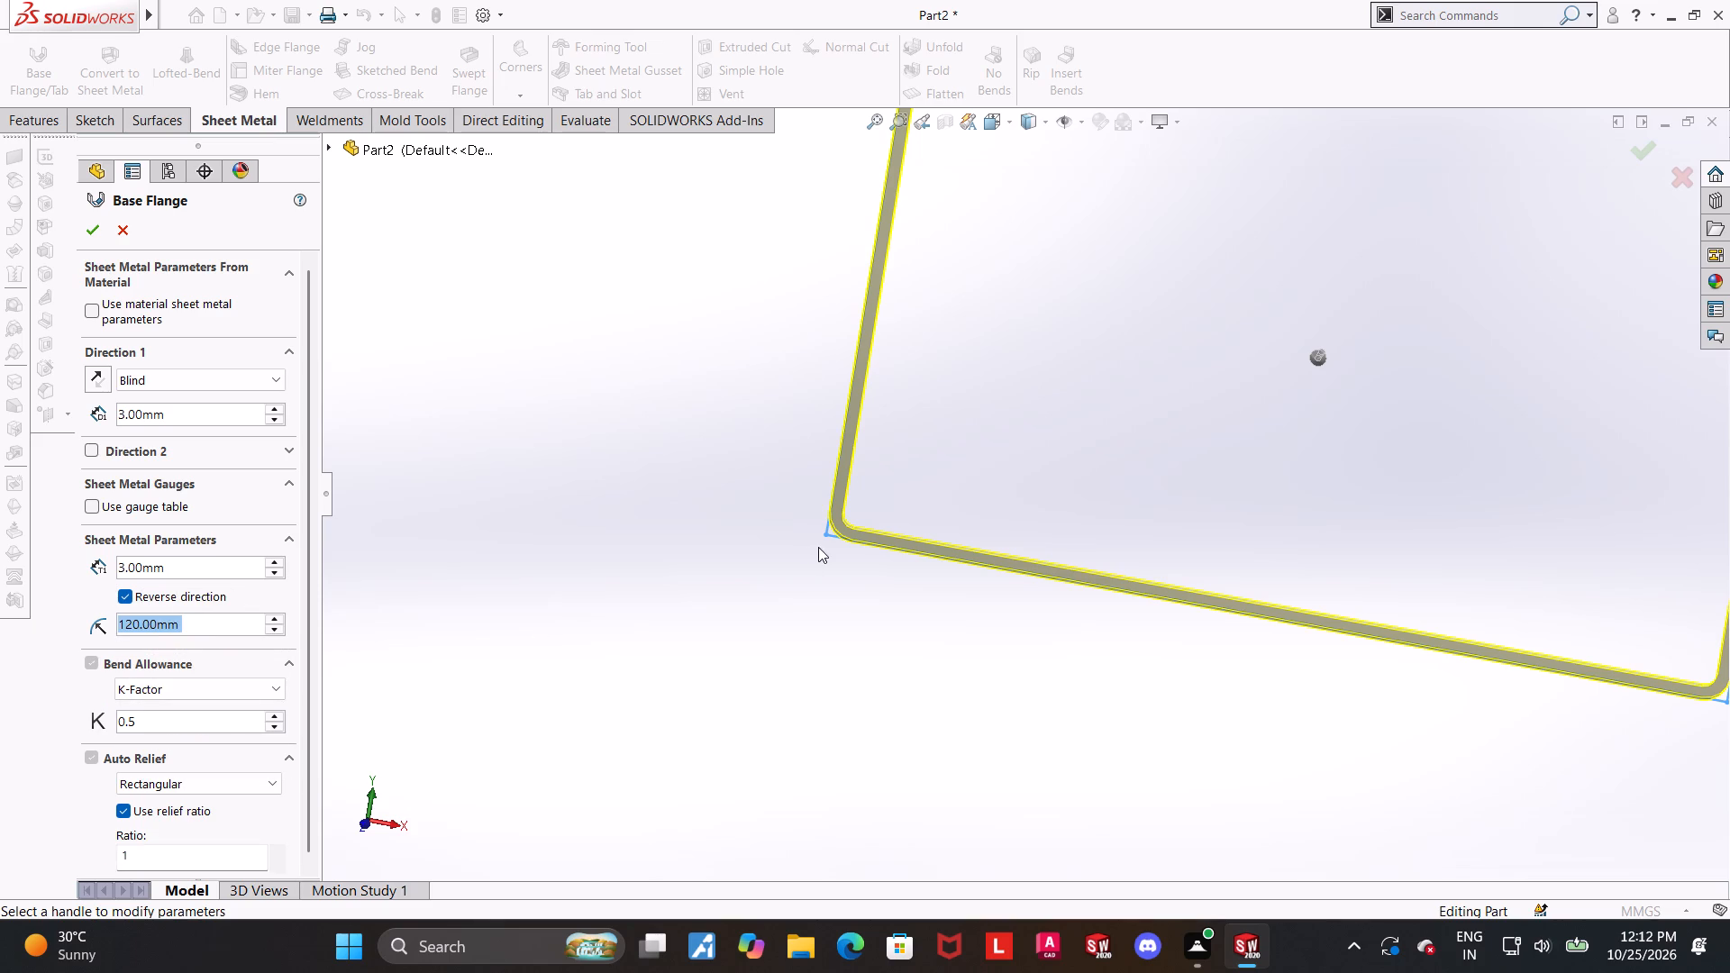
Set the Base Flange's bend radius to 3 mm.
scroll(1084, 757, up, 6)
middle_drag(1216, 634, 1148, 667)
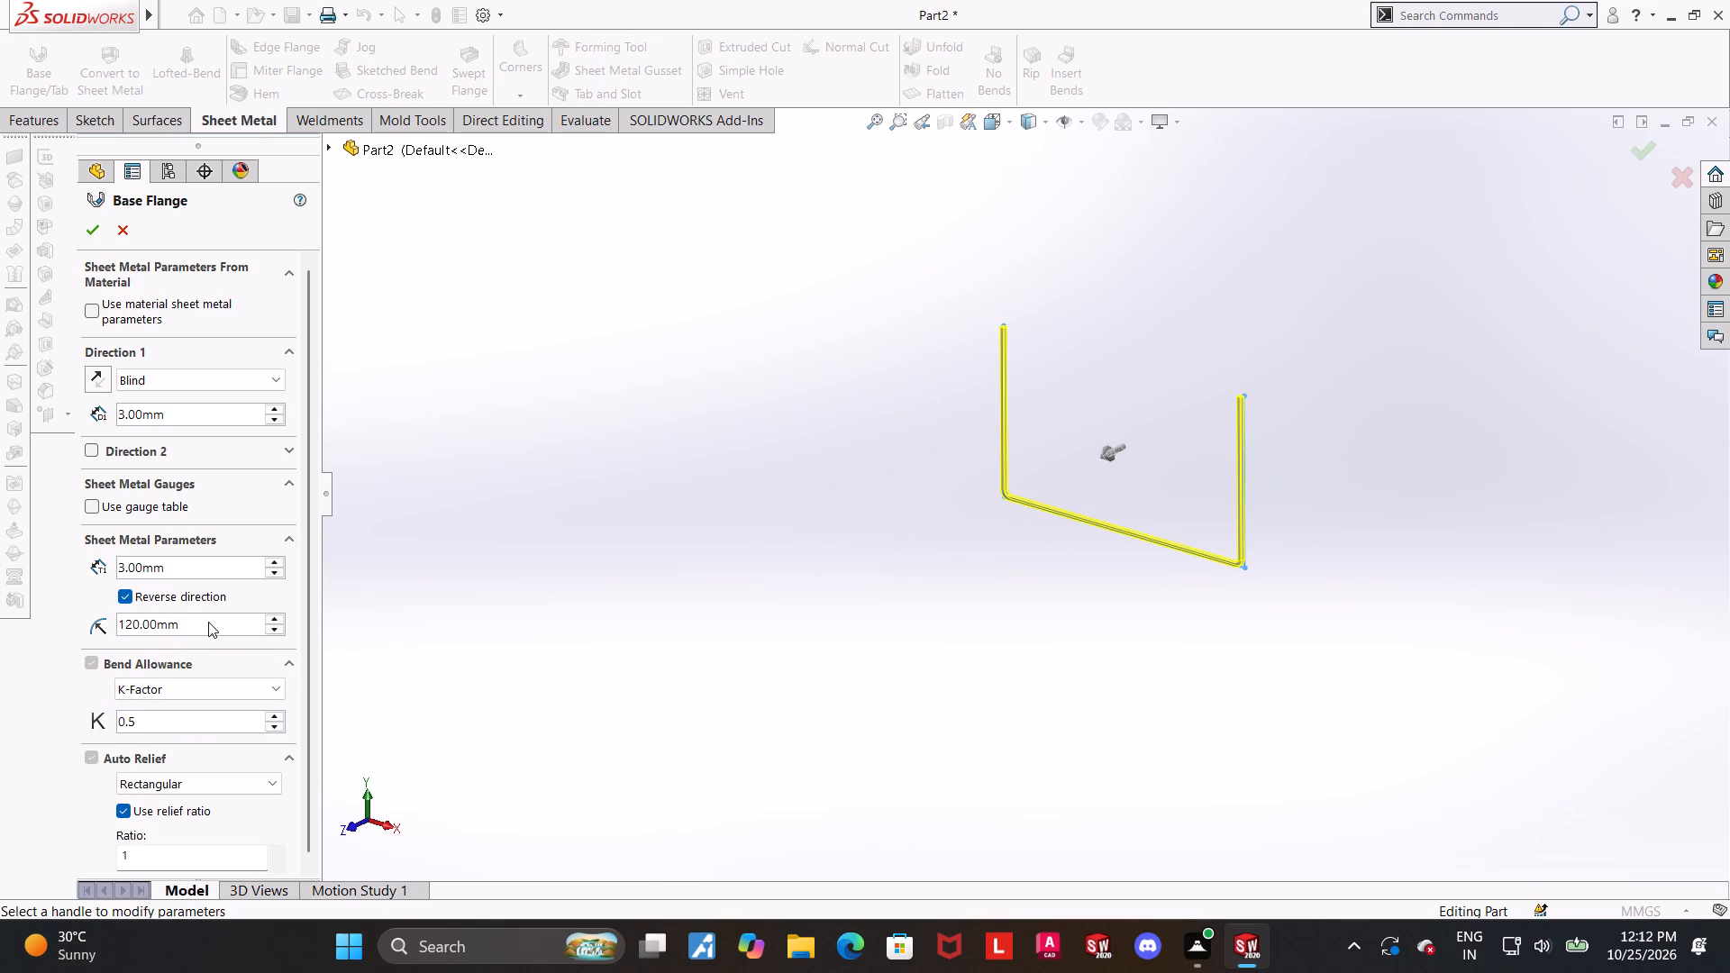
click(208, 622)
drag(216, 625, 0, 628)
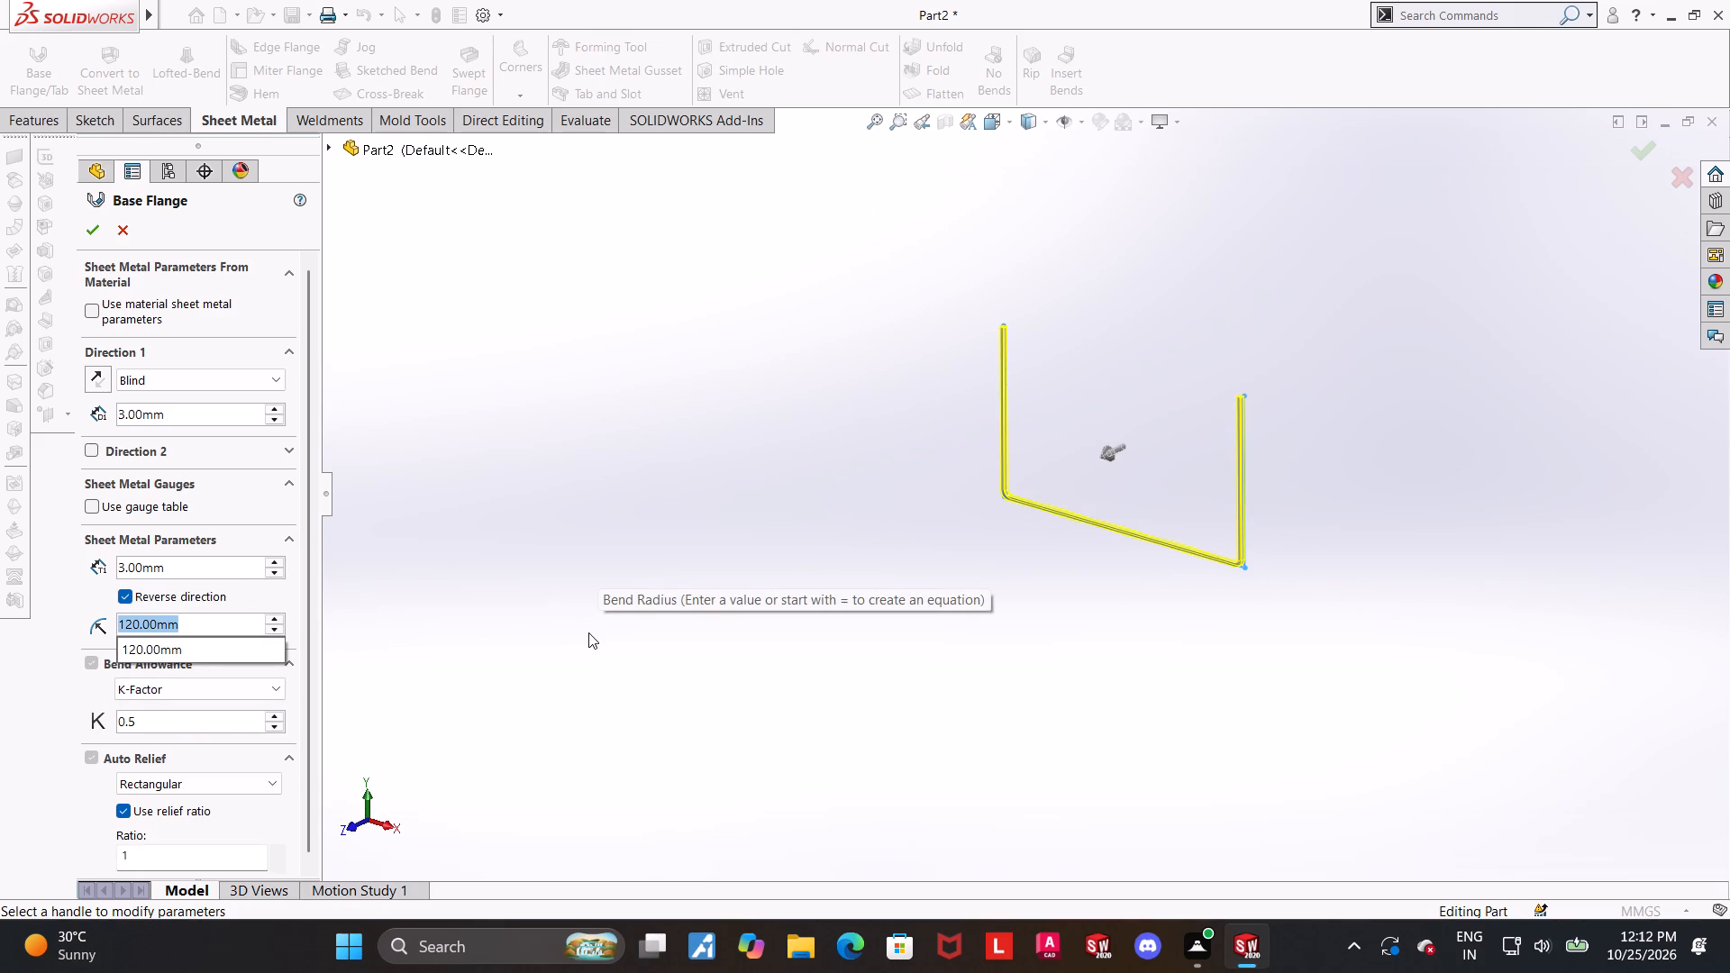
key(3)
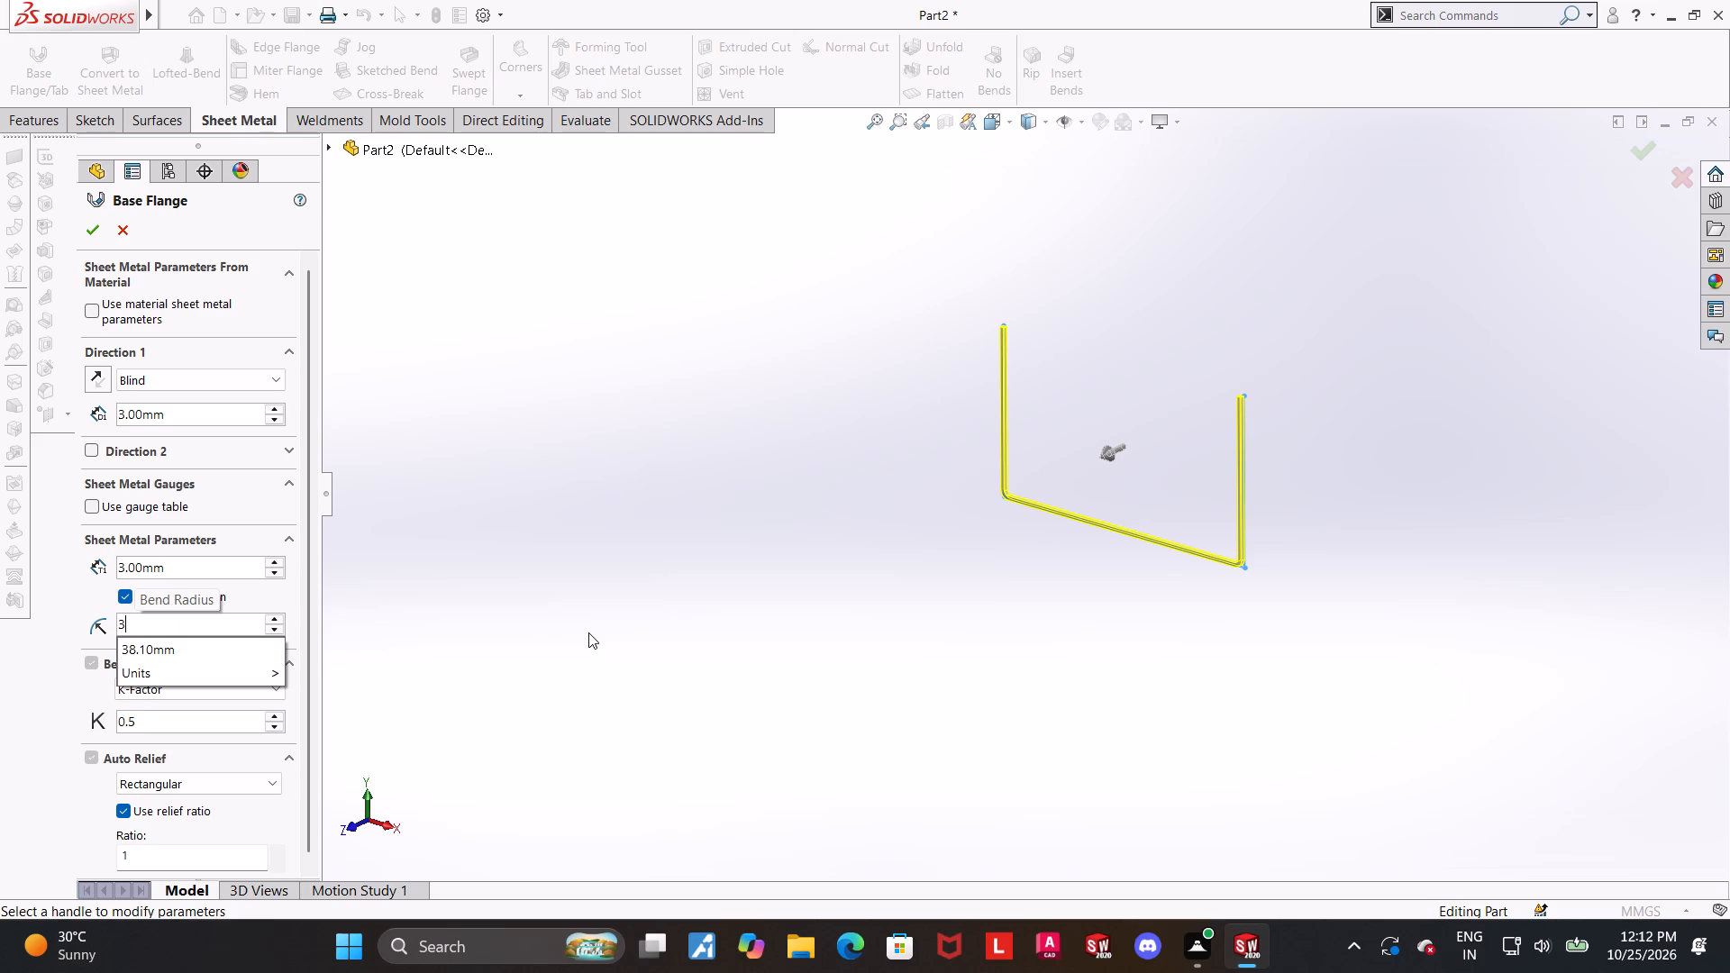
key(Return)
click(542, 352)
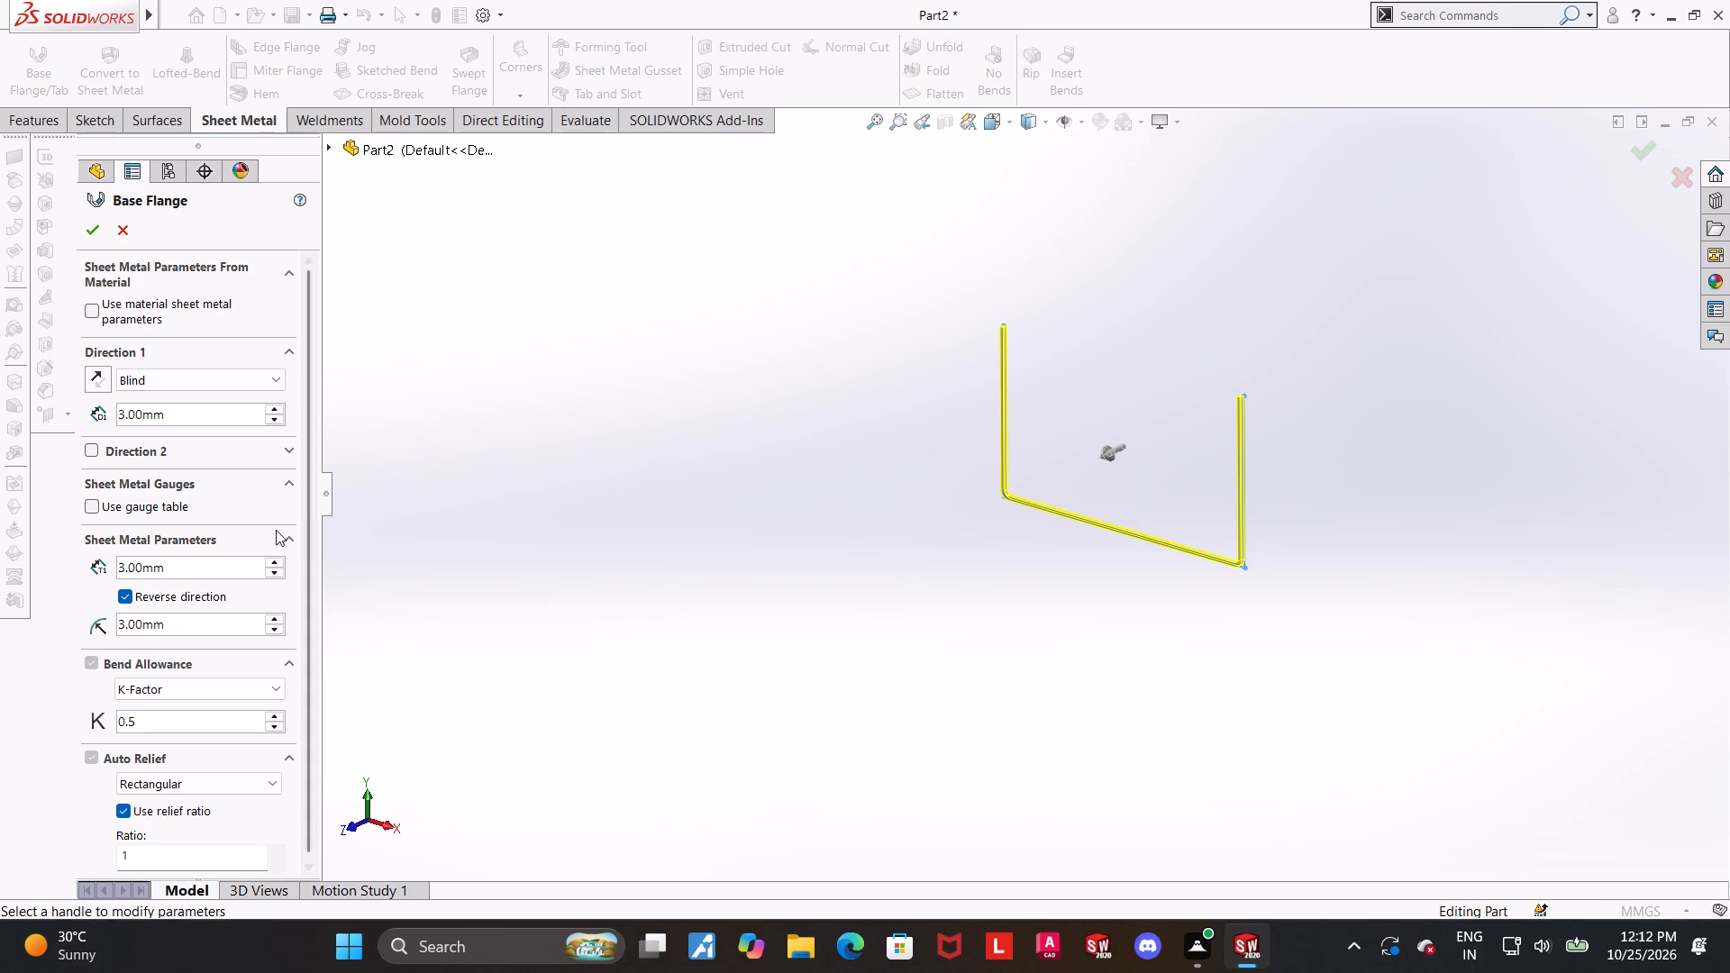
Set the Base Flange depth to 120 mm with a Mid Plane end condition.
click(221, 570)
drag(199, 418, 0, 403)
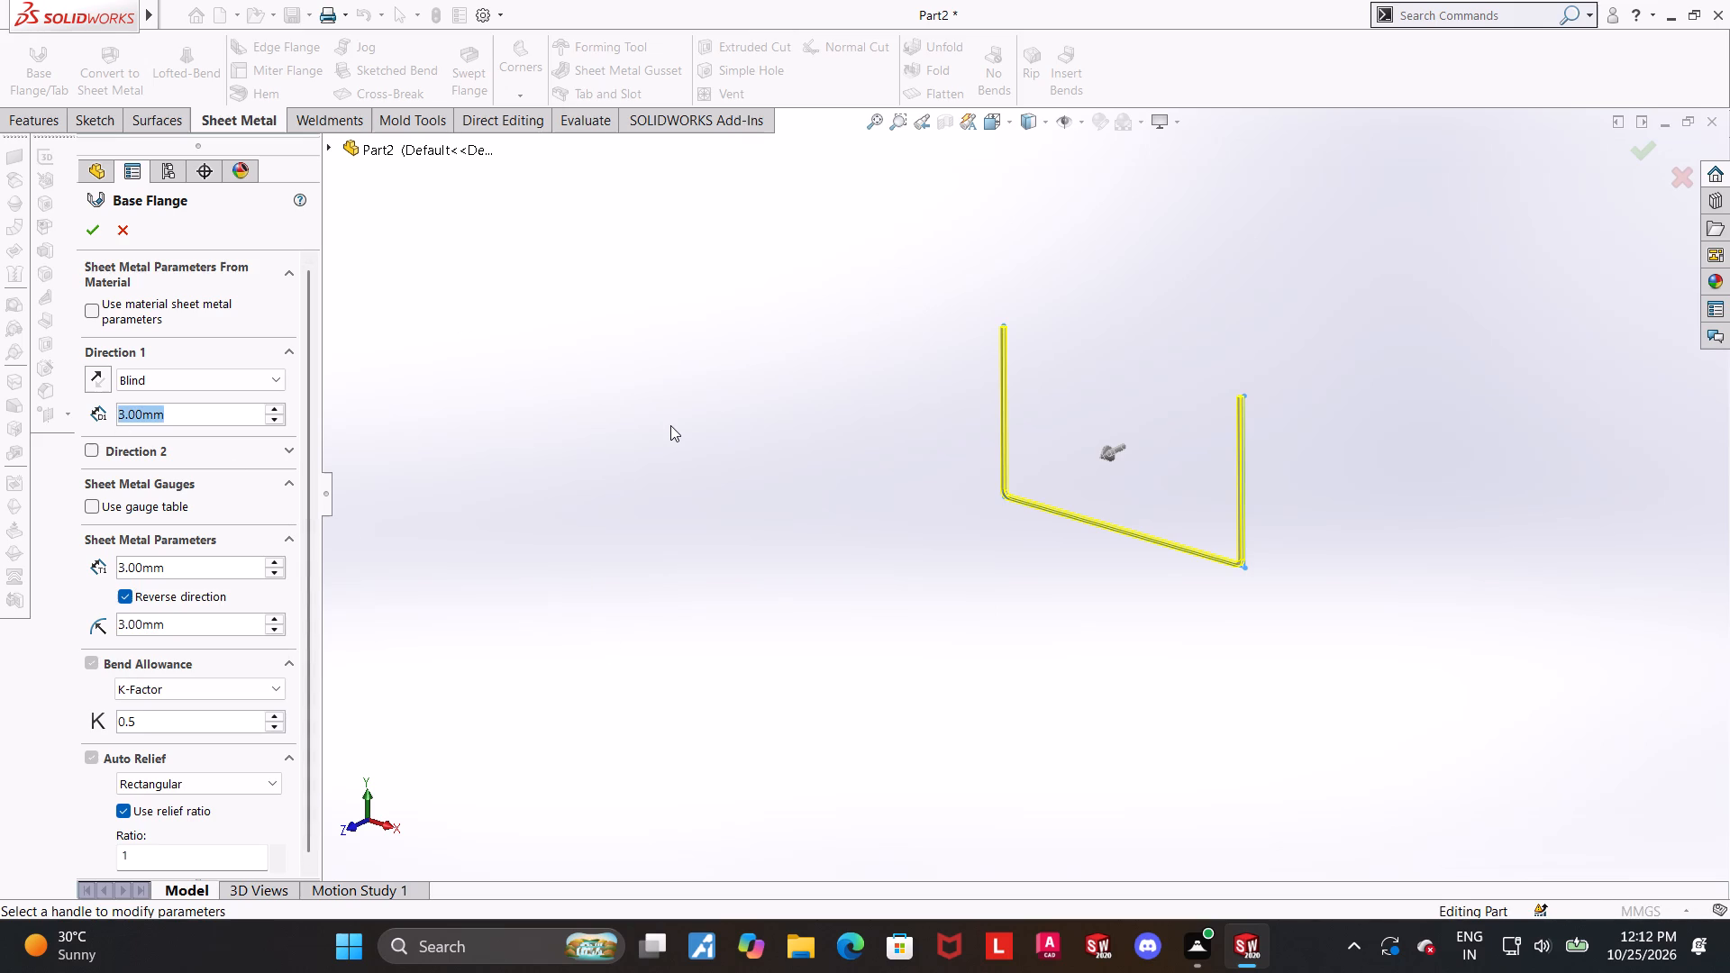
text(120)
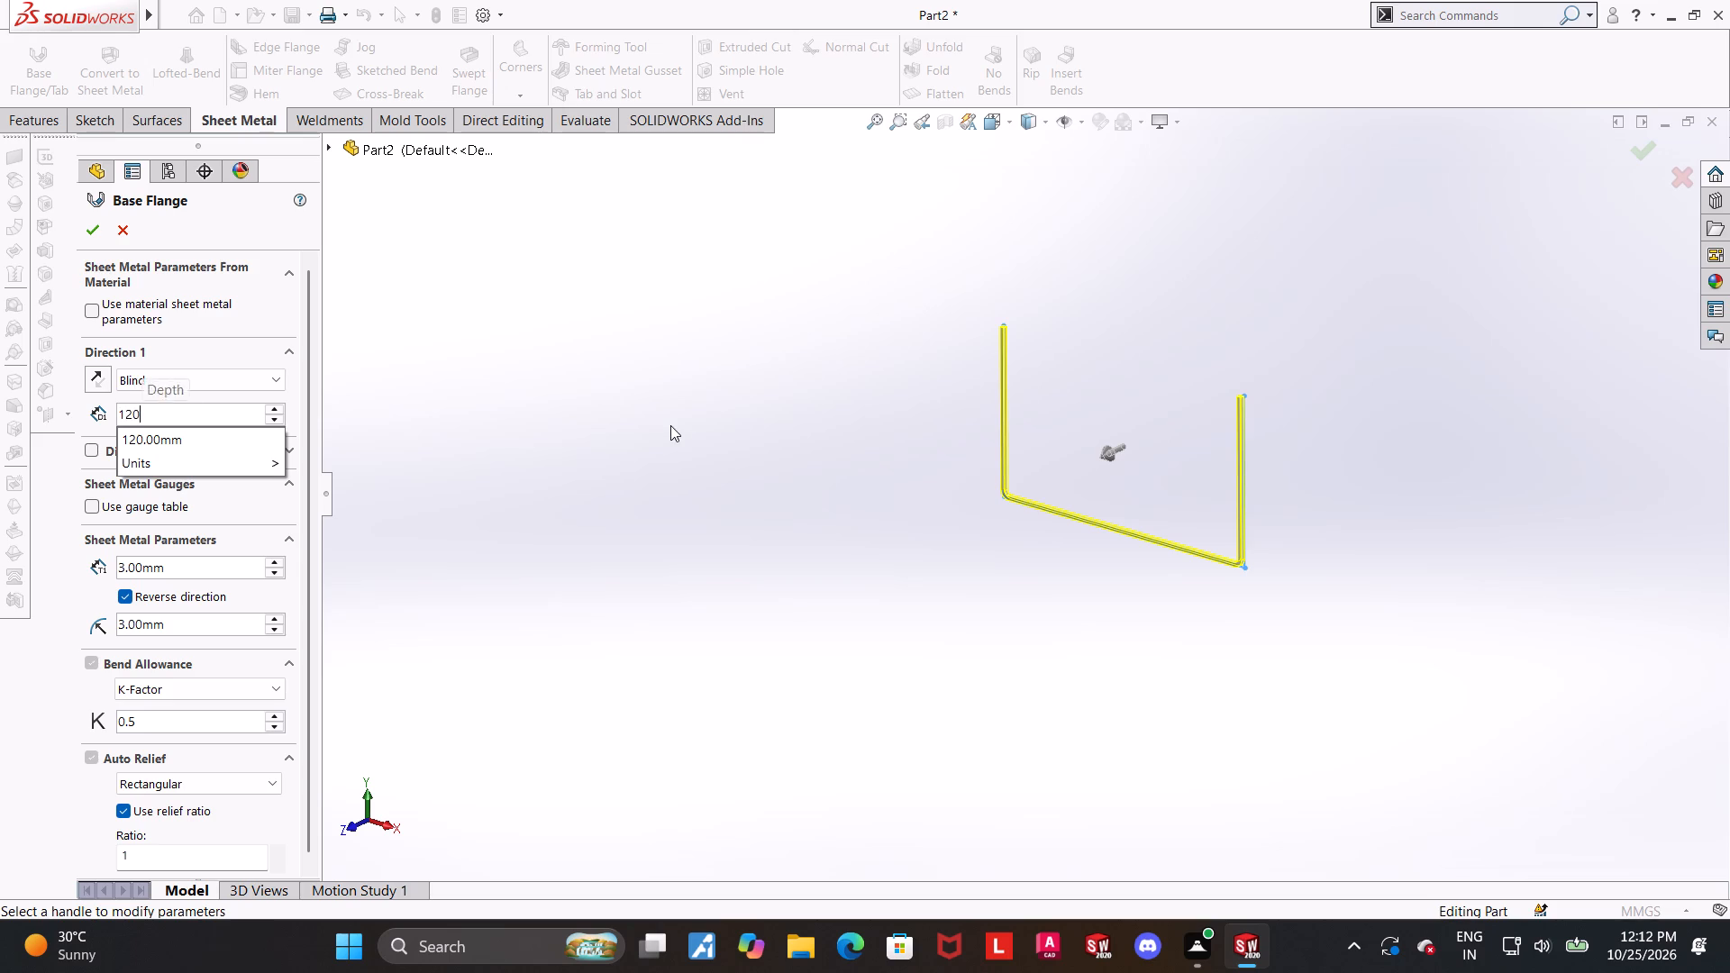
key(Return)
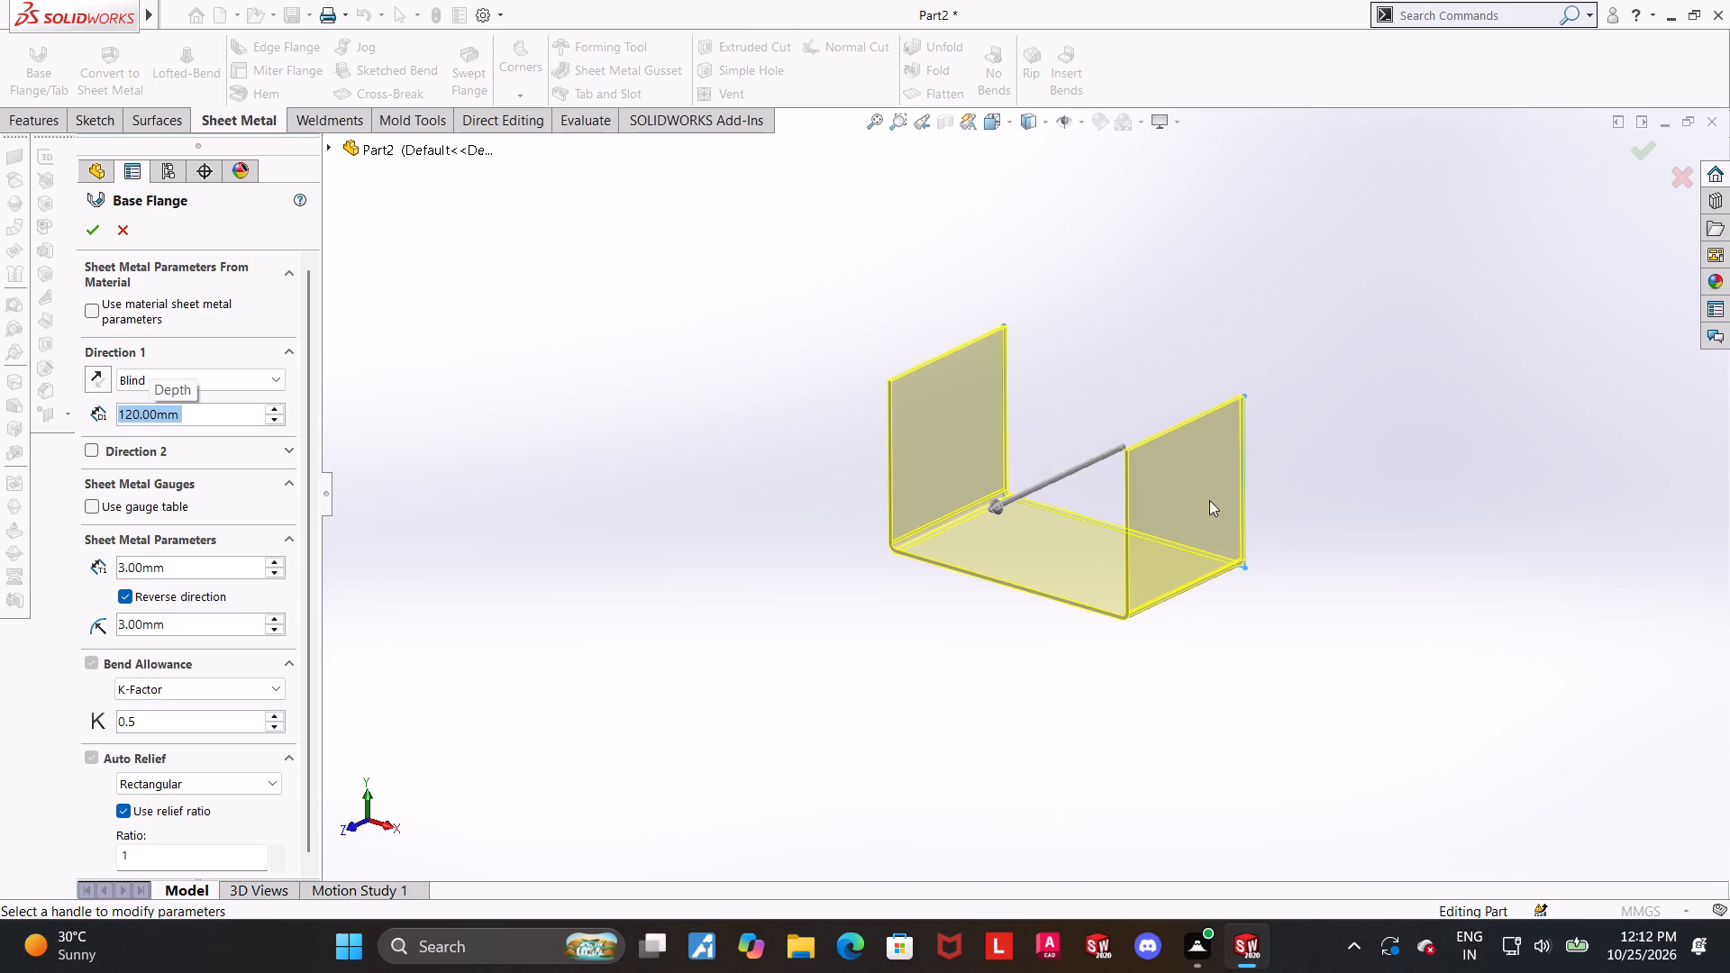
scroll(1298, 429, down, 2)
click(178, 384)
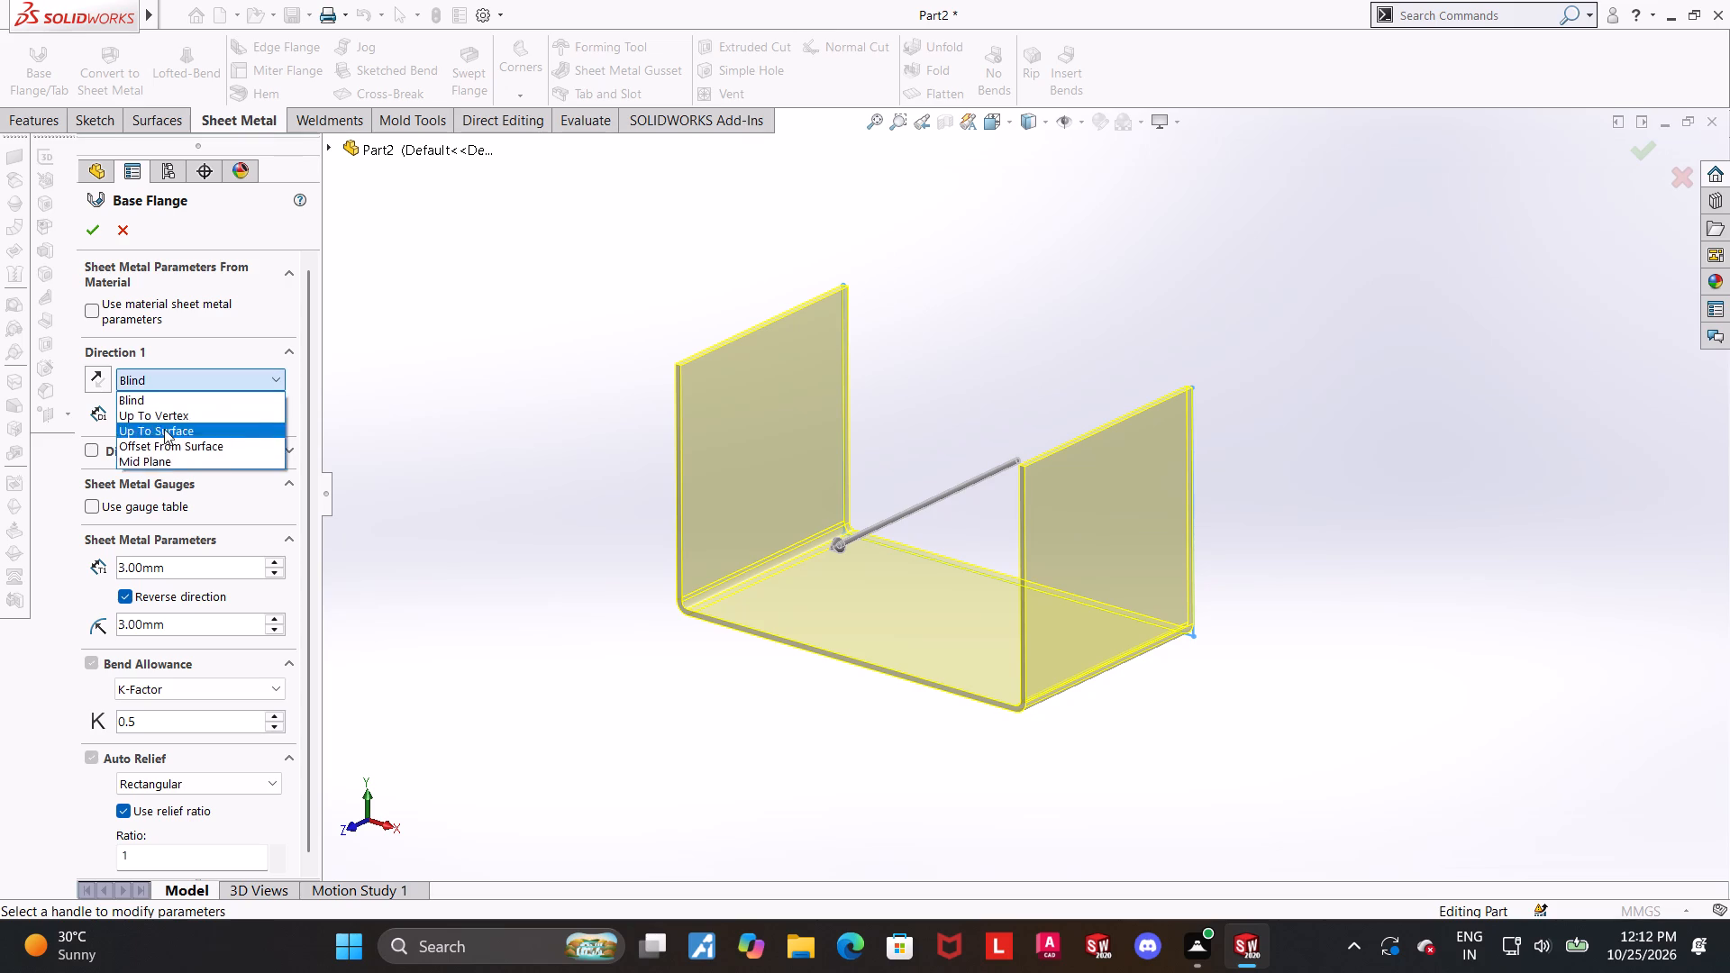
click(168, 461)
click(760, 642)
Examine the Base Flange preview, checking the bends and the material side relative to the sketched profile.
scroll(1242, 452, down, 2)
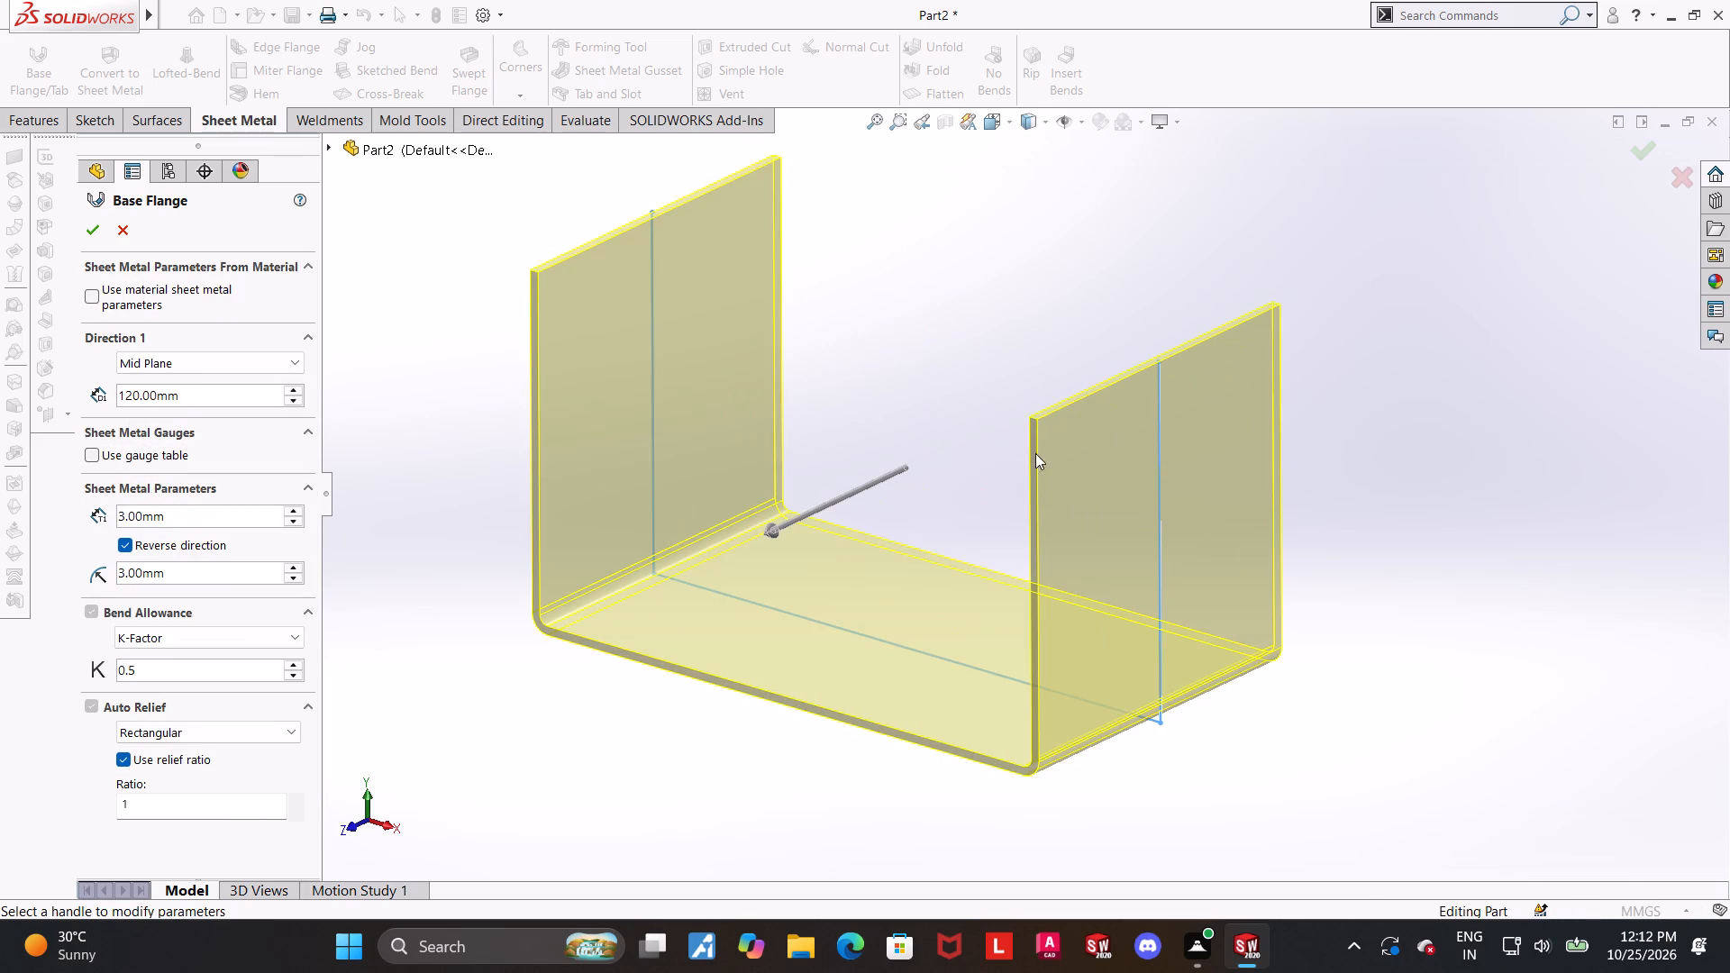
middle_drag(1092, 758, 1102, 674)
scroll(1124, 664, down, 7)
scroll(1216, 527, down, 5)
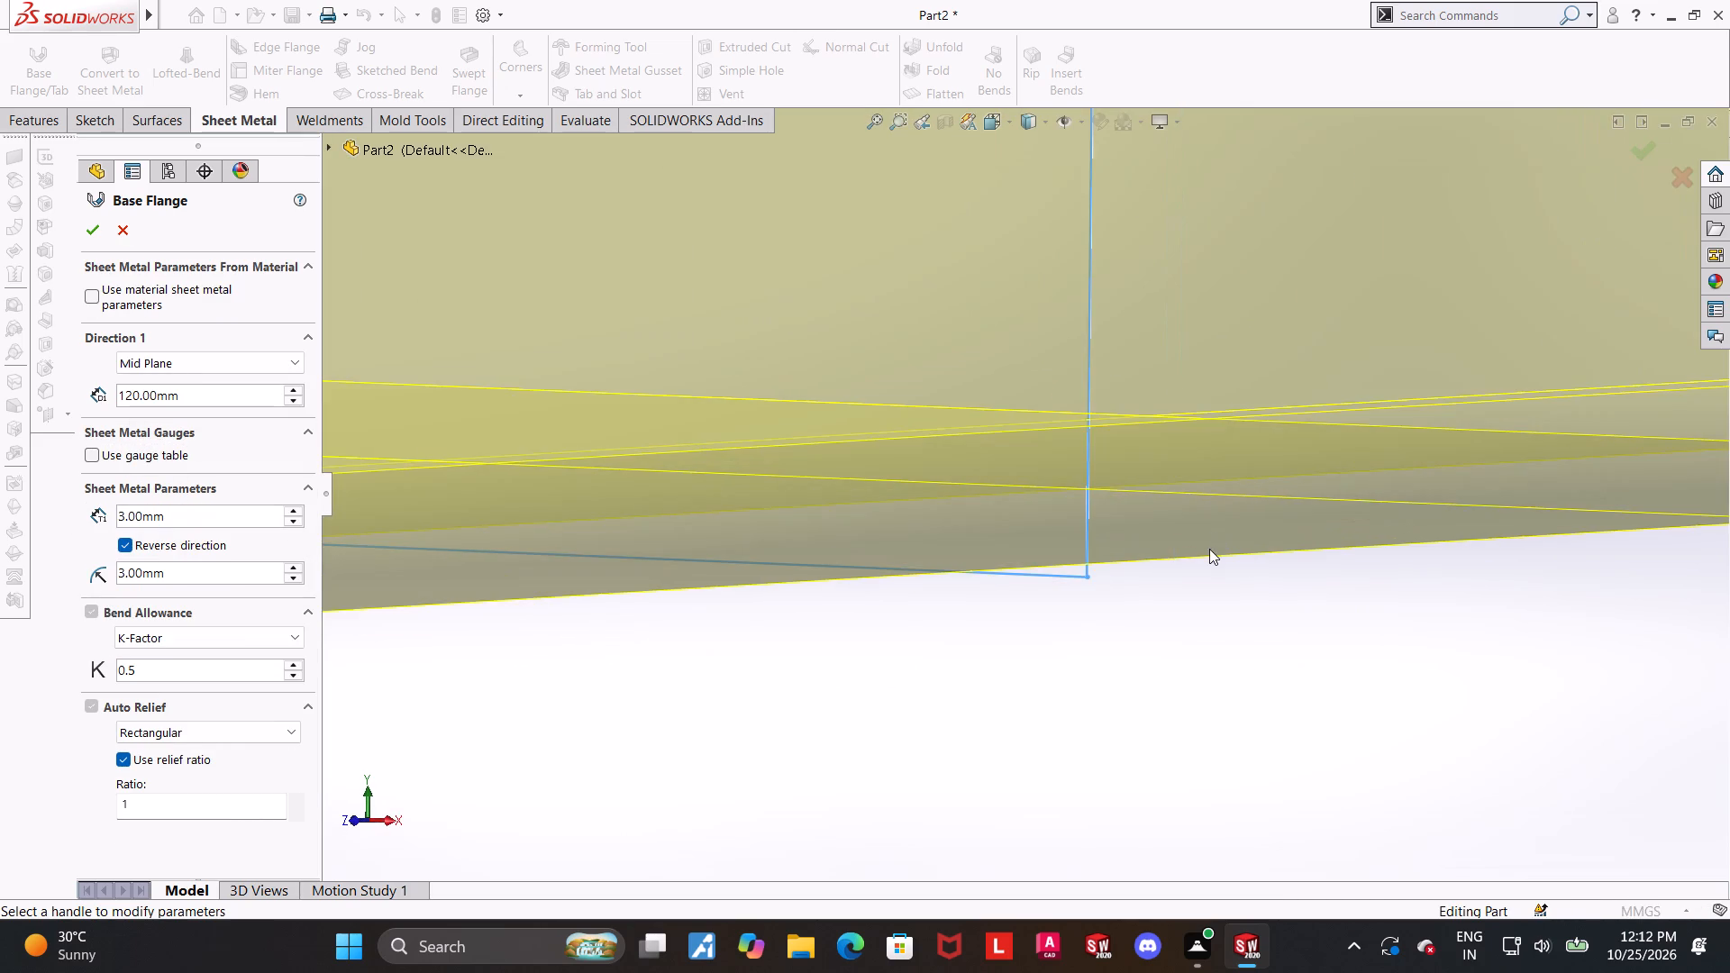
scroll(1209, 549, up, 6)
middle_drag(1166, 552, 1214, 598)
scroll(1206, 603, up, 5)
scroll(958, 543, up, 6)
scroll(699, 305, down, 1)
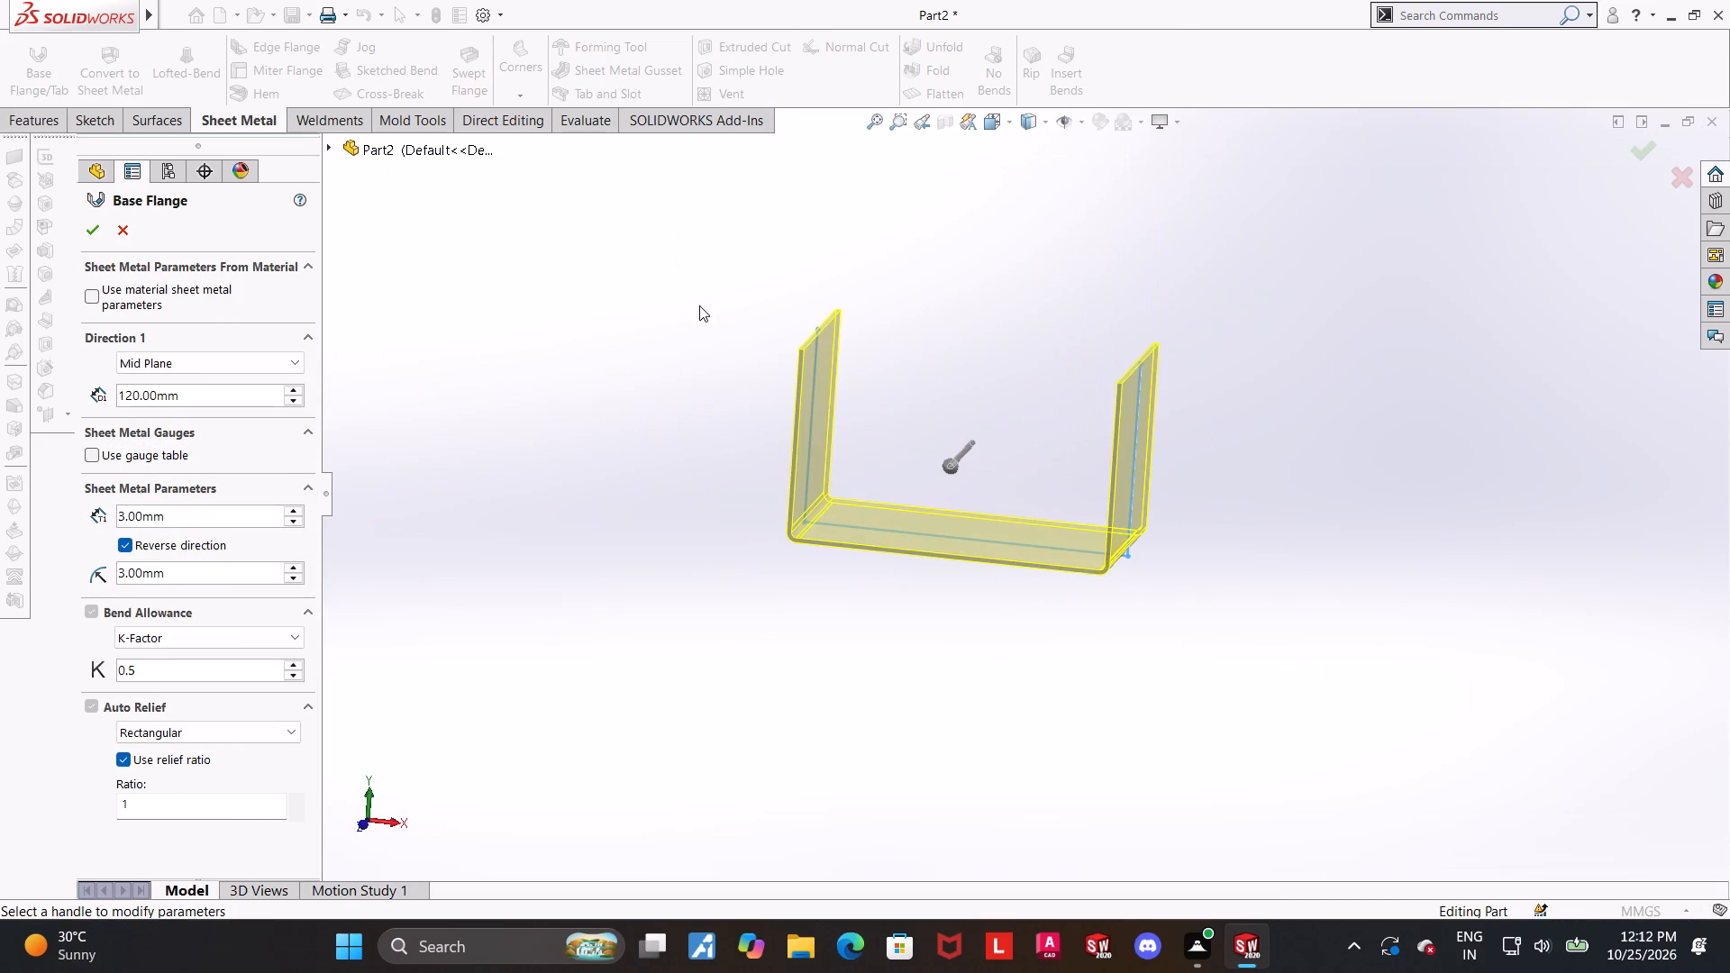
scroll(1085, 550, down, 2)
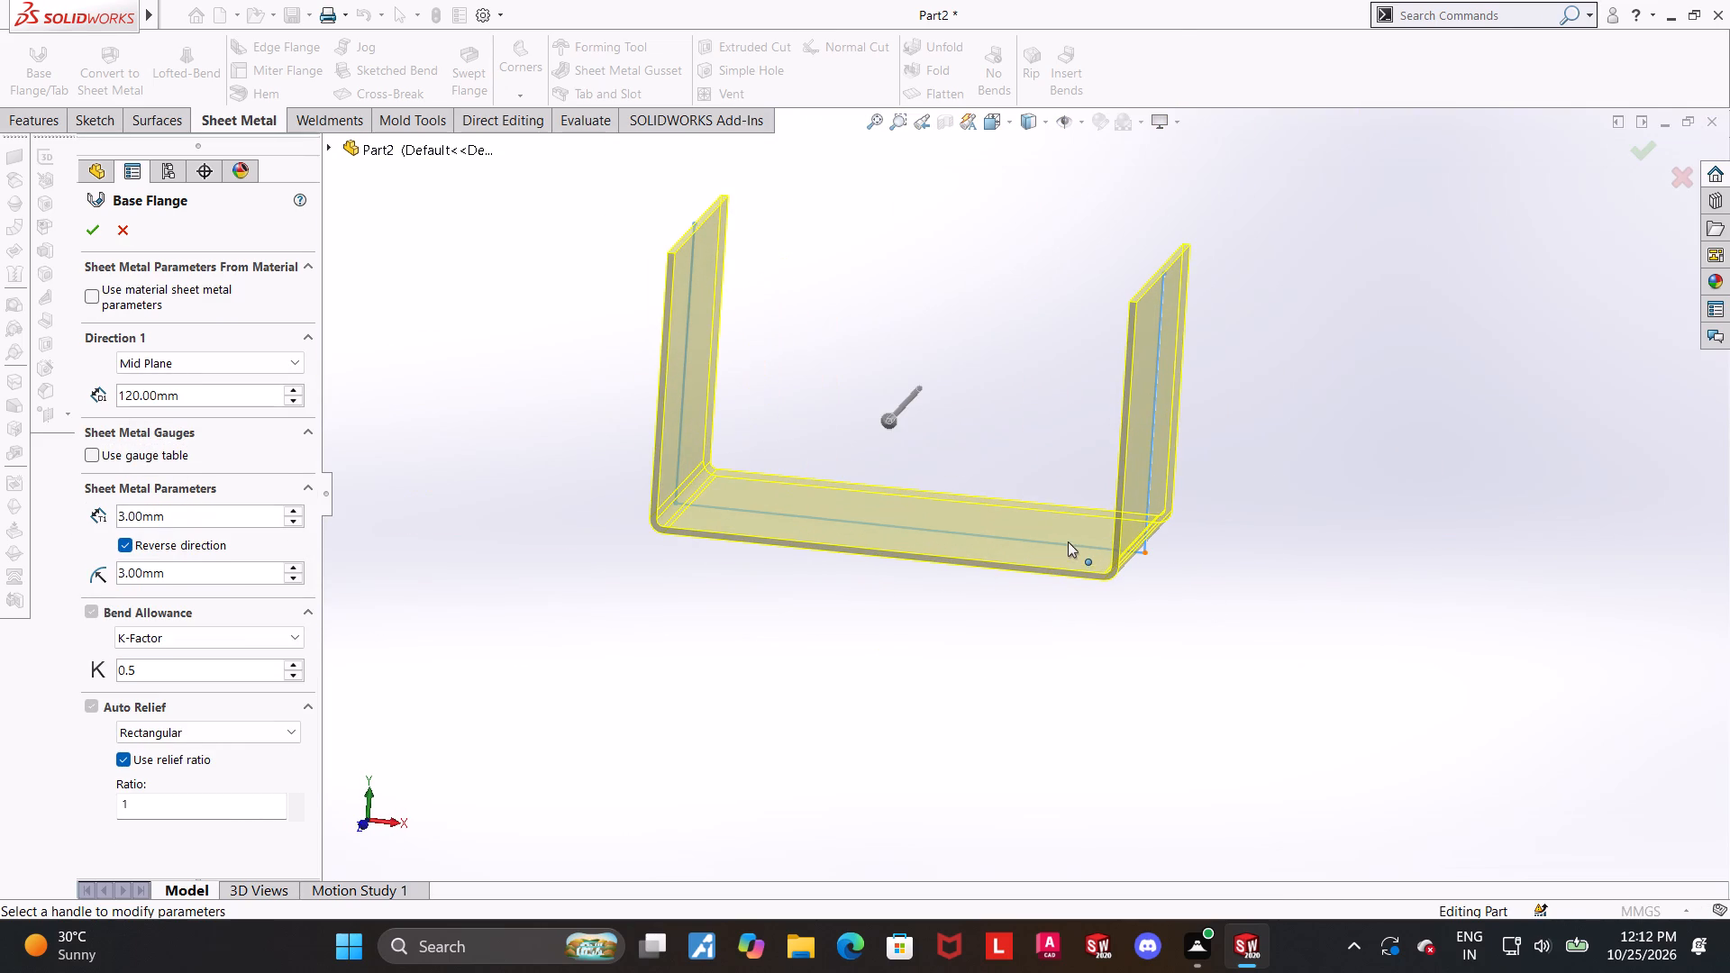
scroll(1166, 505, down, 1)
scroll(1164, 502, up, 5)
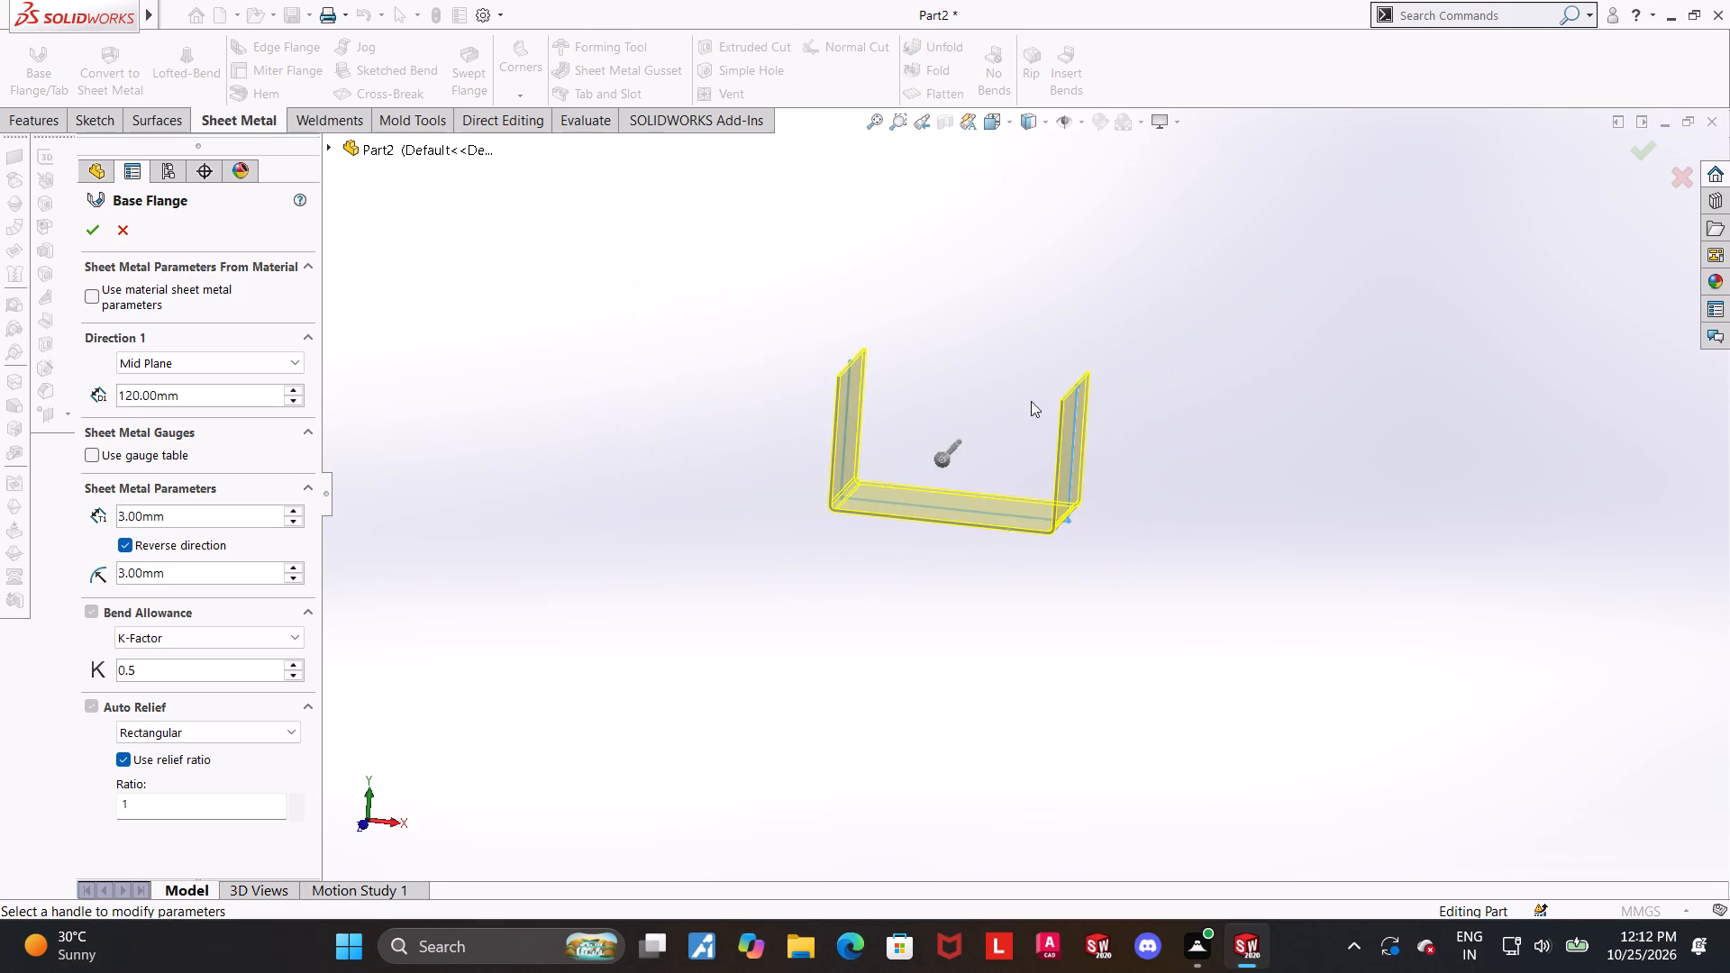
scroll(979, 393, down, 4)
middle_drag(1077, 530, 1051, 540)
scroll(1248, 642, down, 2)
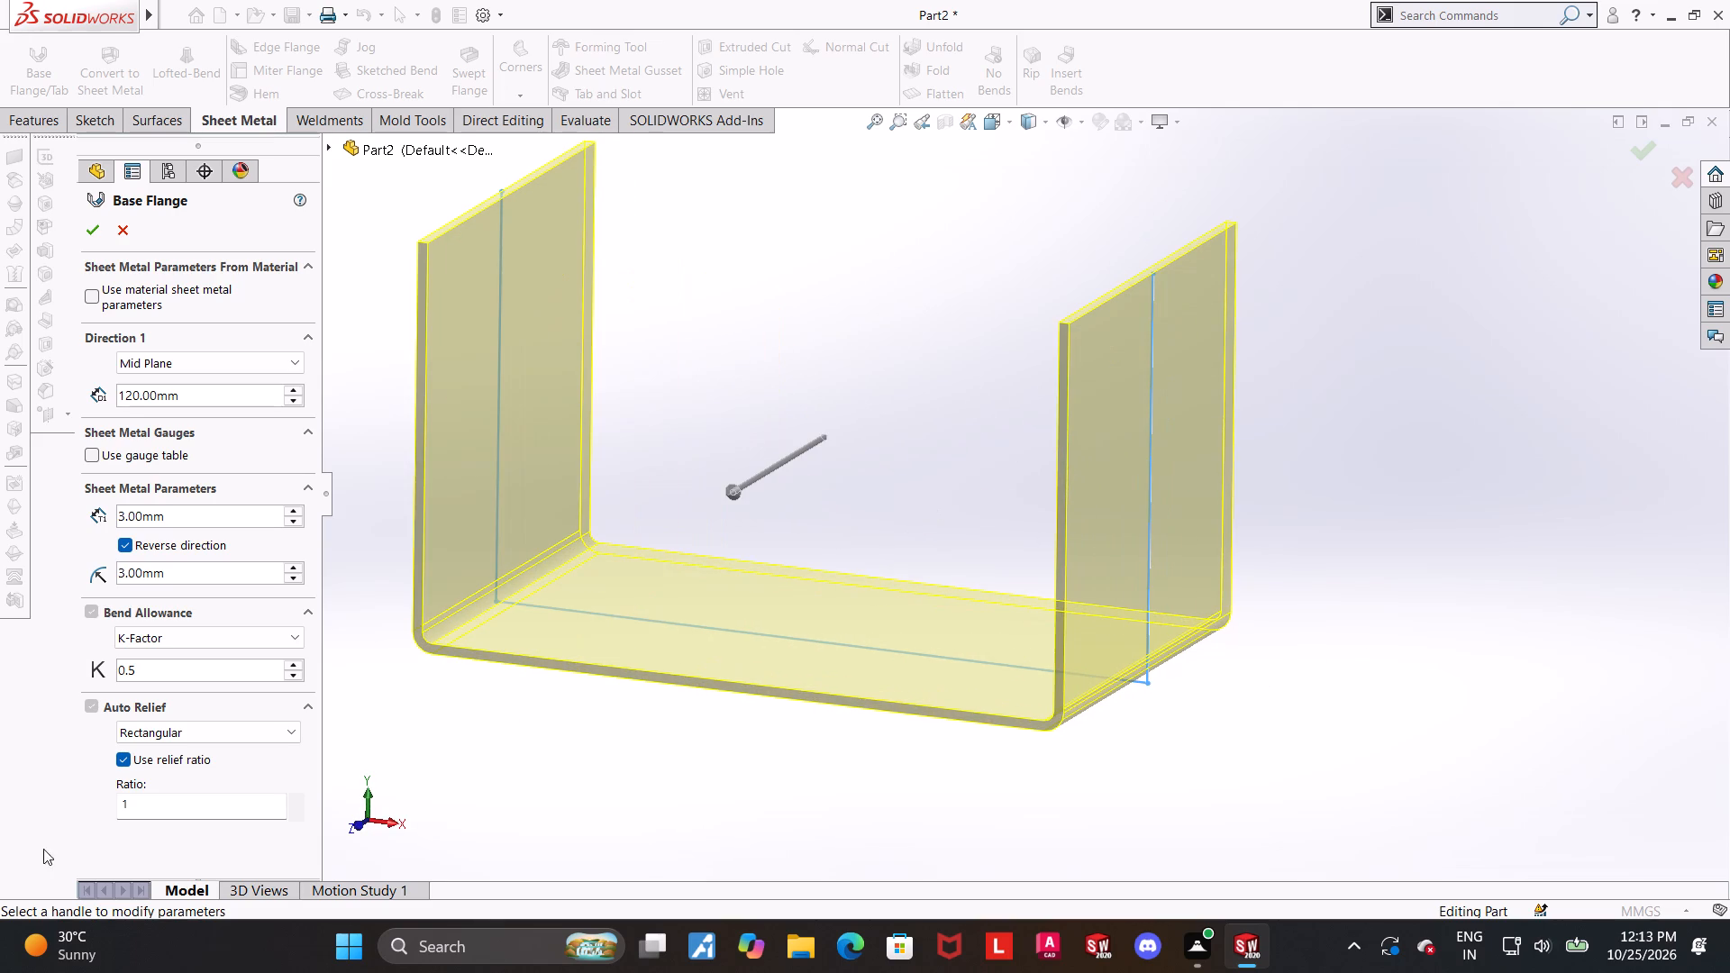
Set the rectangular auto relief ratio to 0.5.
drag(166, 805, 0, 774)
text(0.5)
key(Return)
click(842, 806)
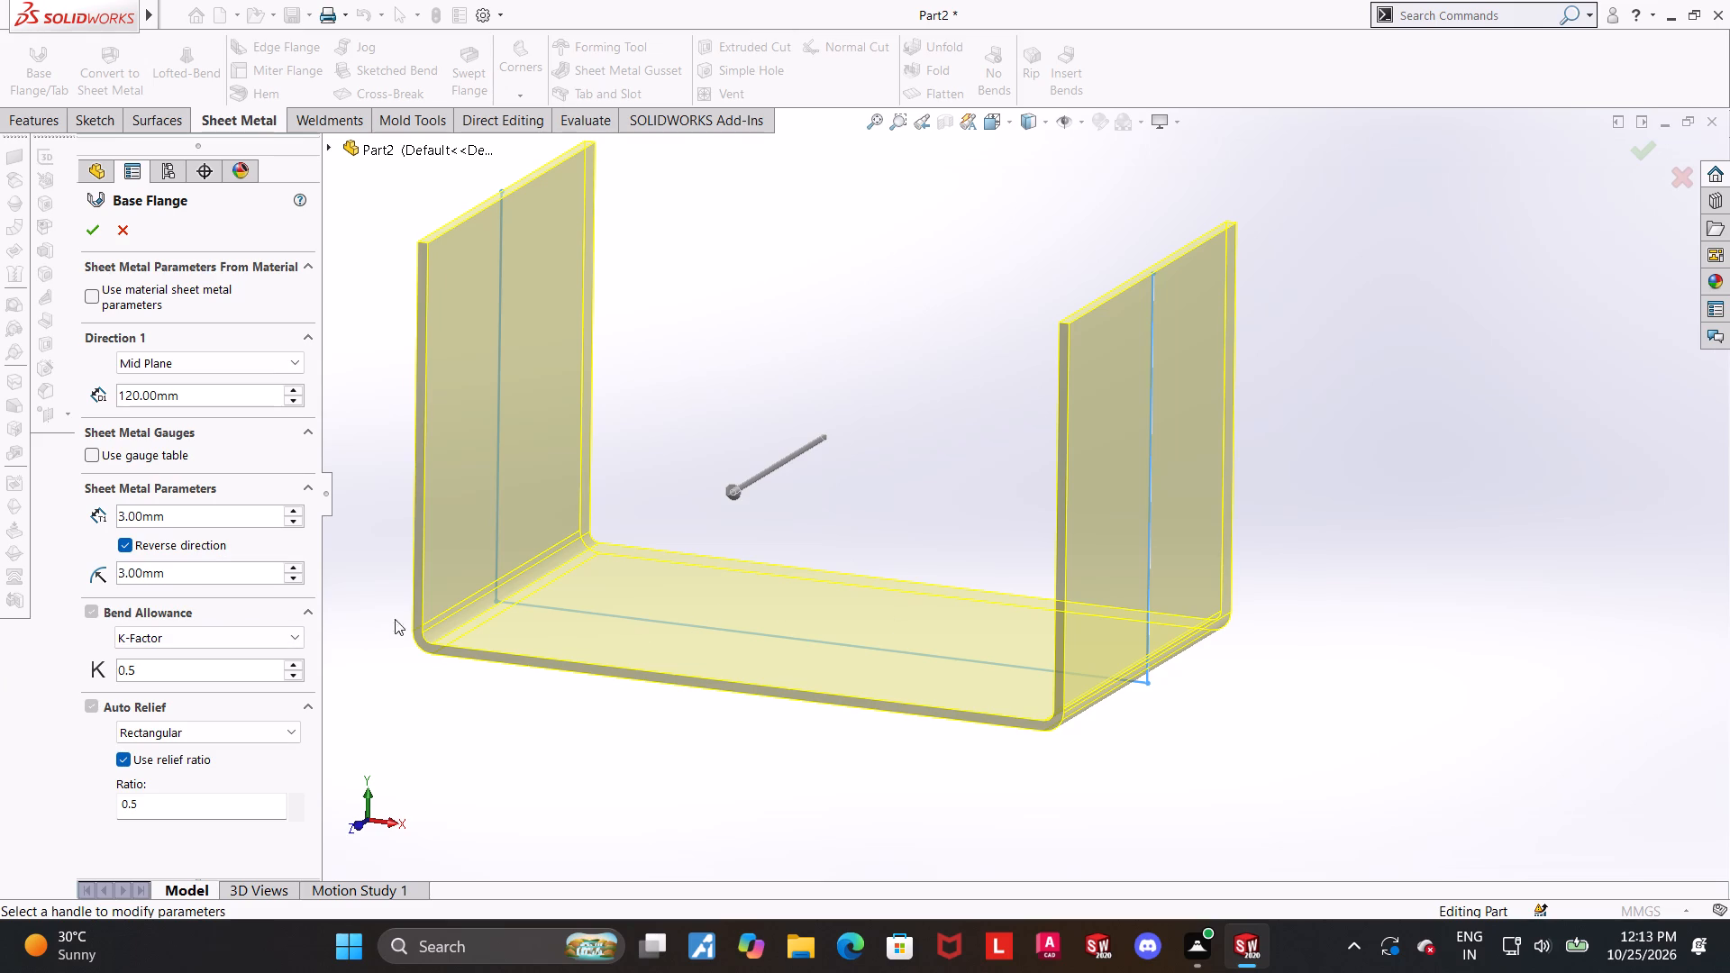
Check the Base Flange preview once more and create the U-shaped sheet-metal body.
scroll(950, 621, up, 1)
scroll(1143, 574, down, 1)
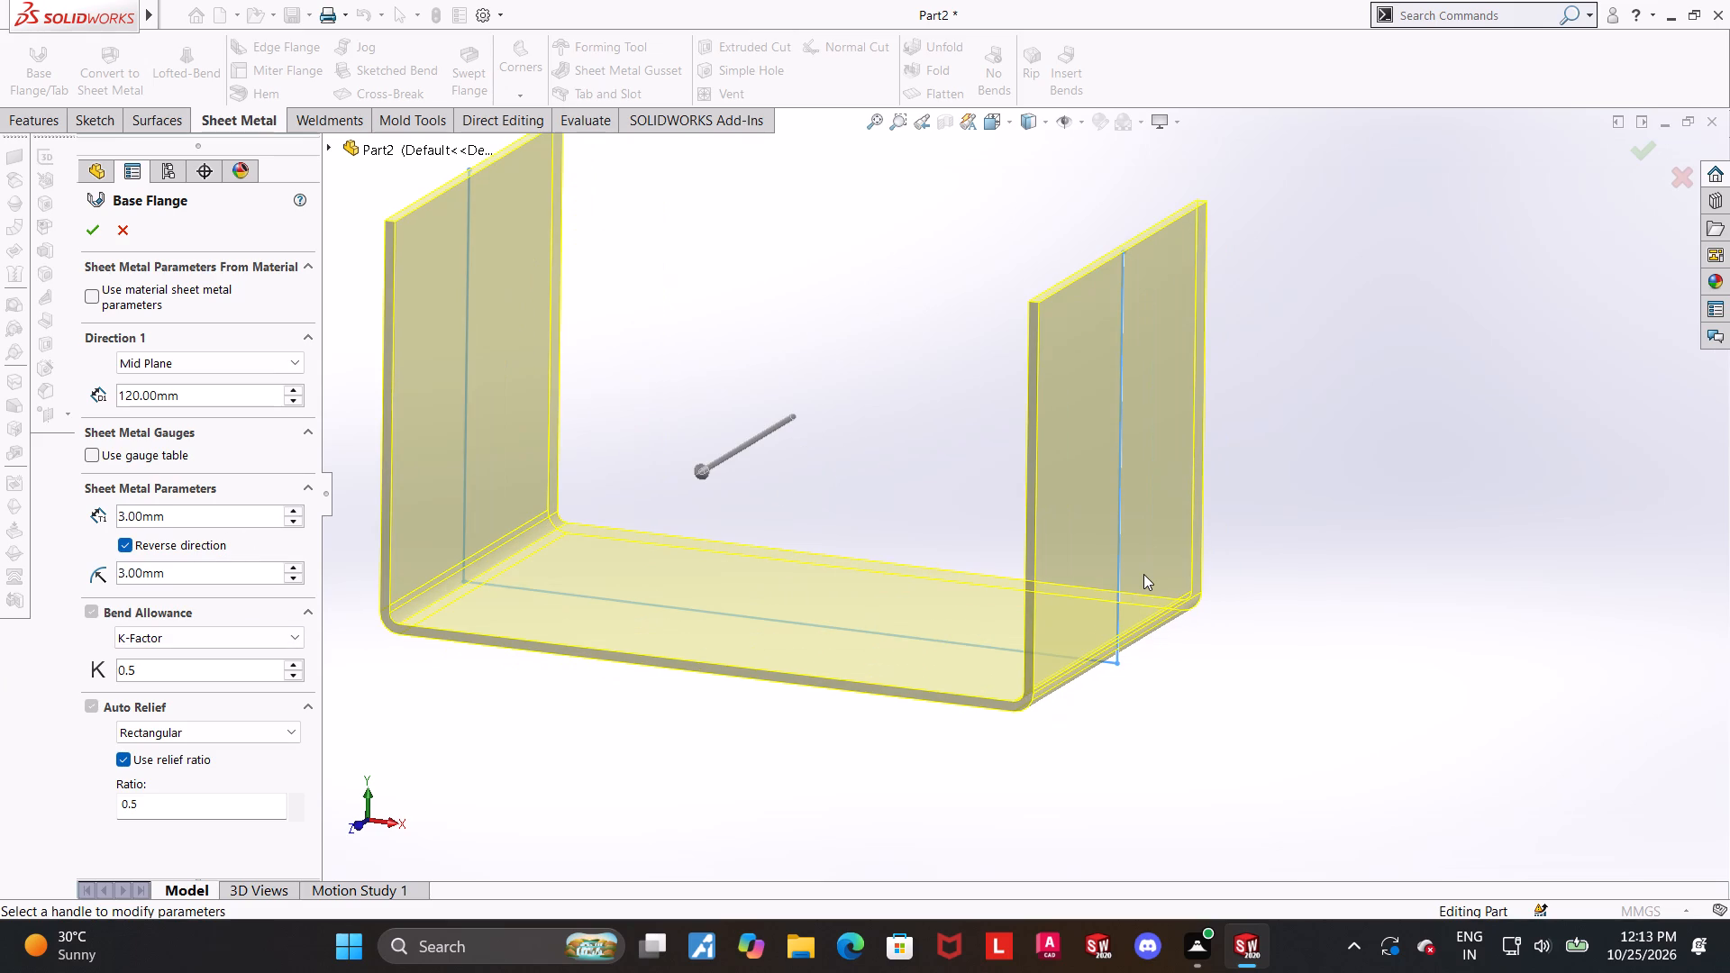
middle_drag(1143, 572, 1122, 589)
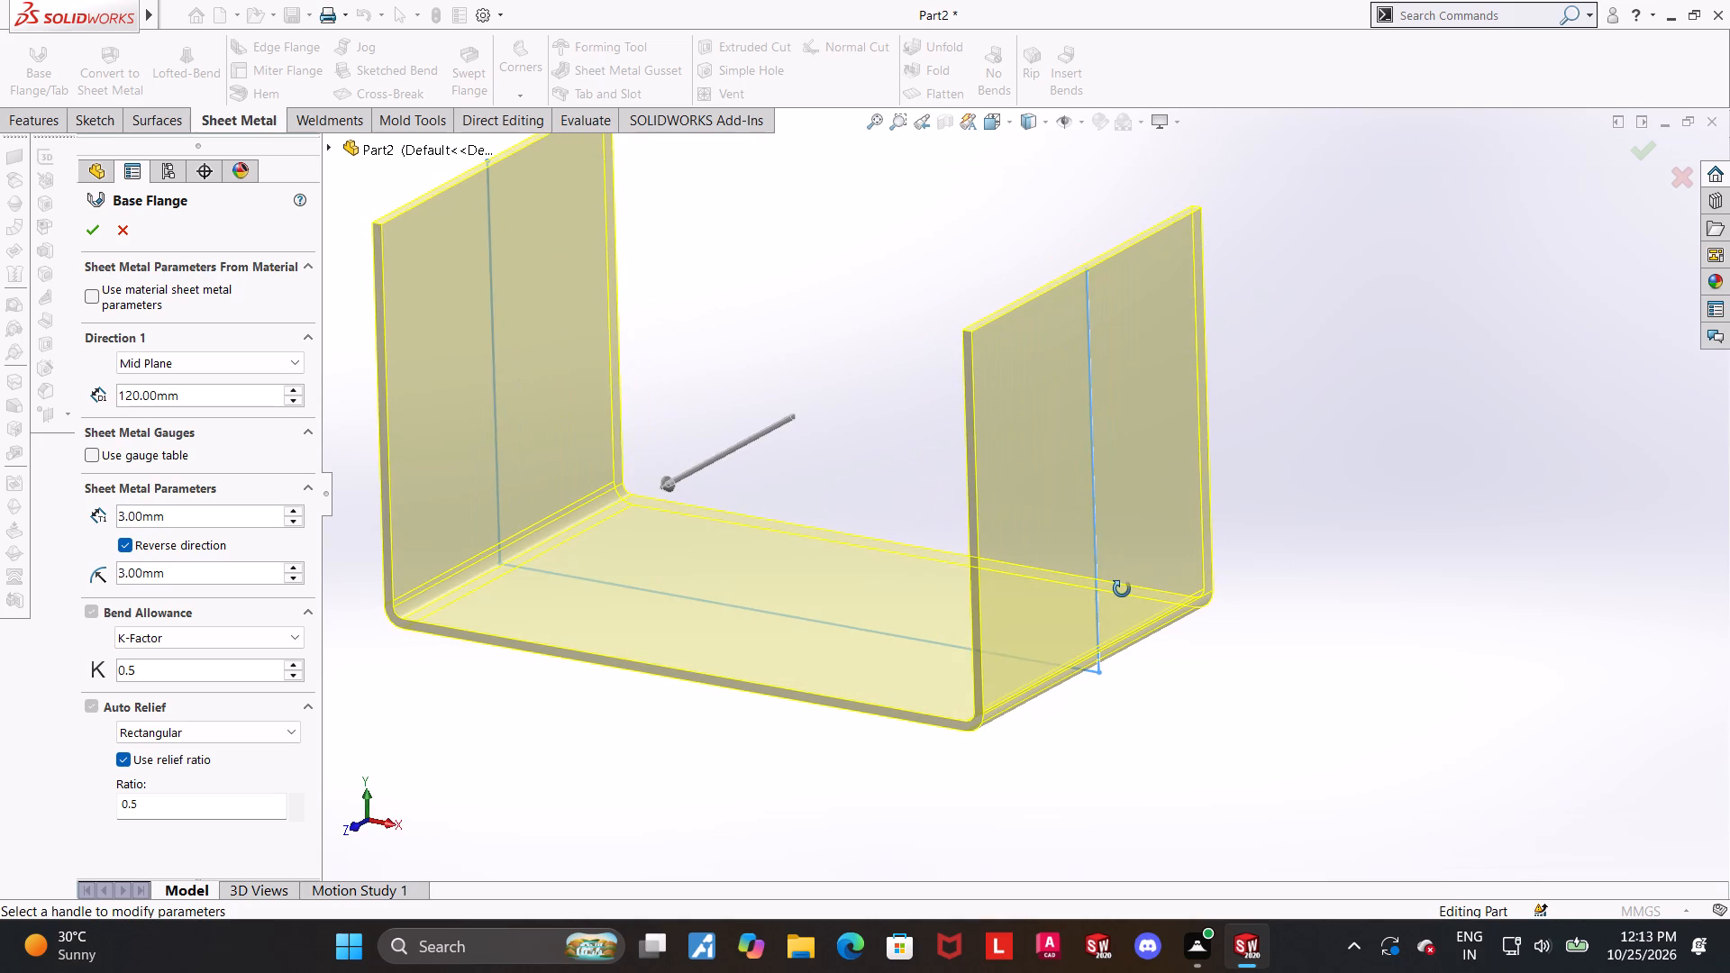
middle_drag(1122, 589, 1146, 604)
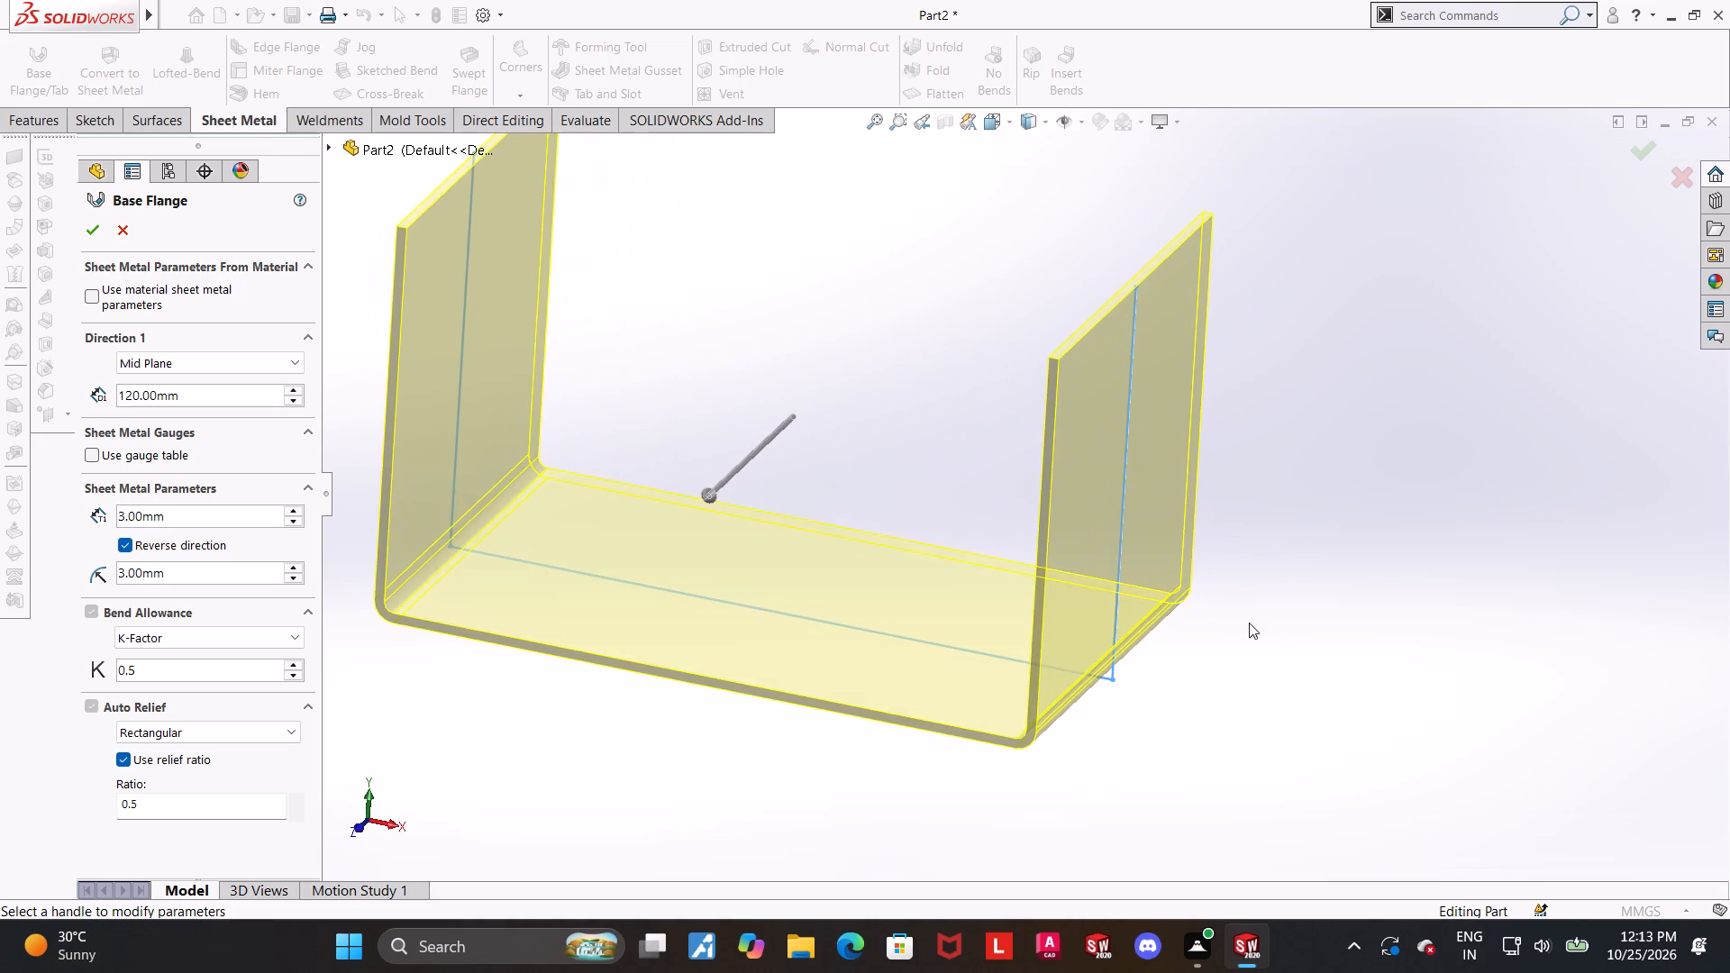
scroll(1249, 619, up, 2)
scroll(1000, 435, down, 2)
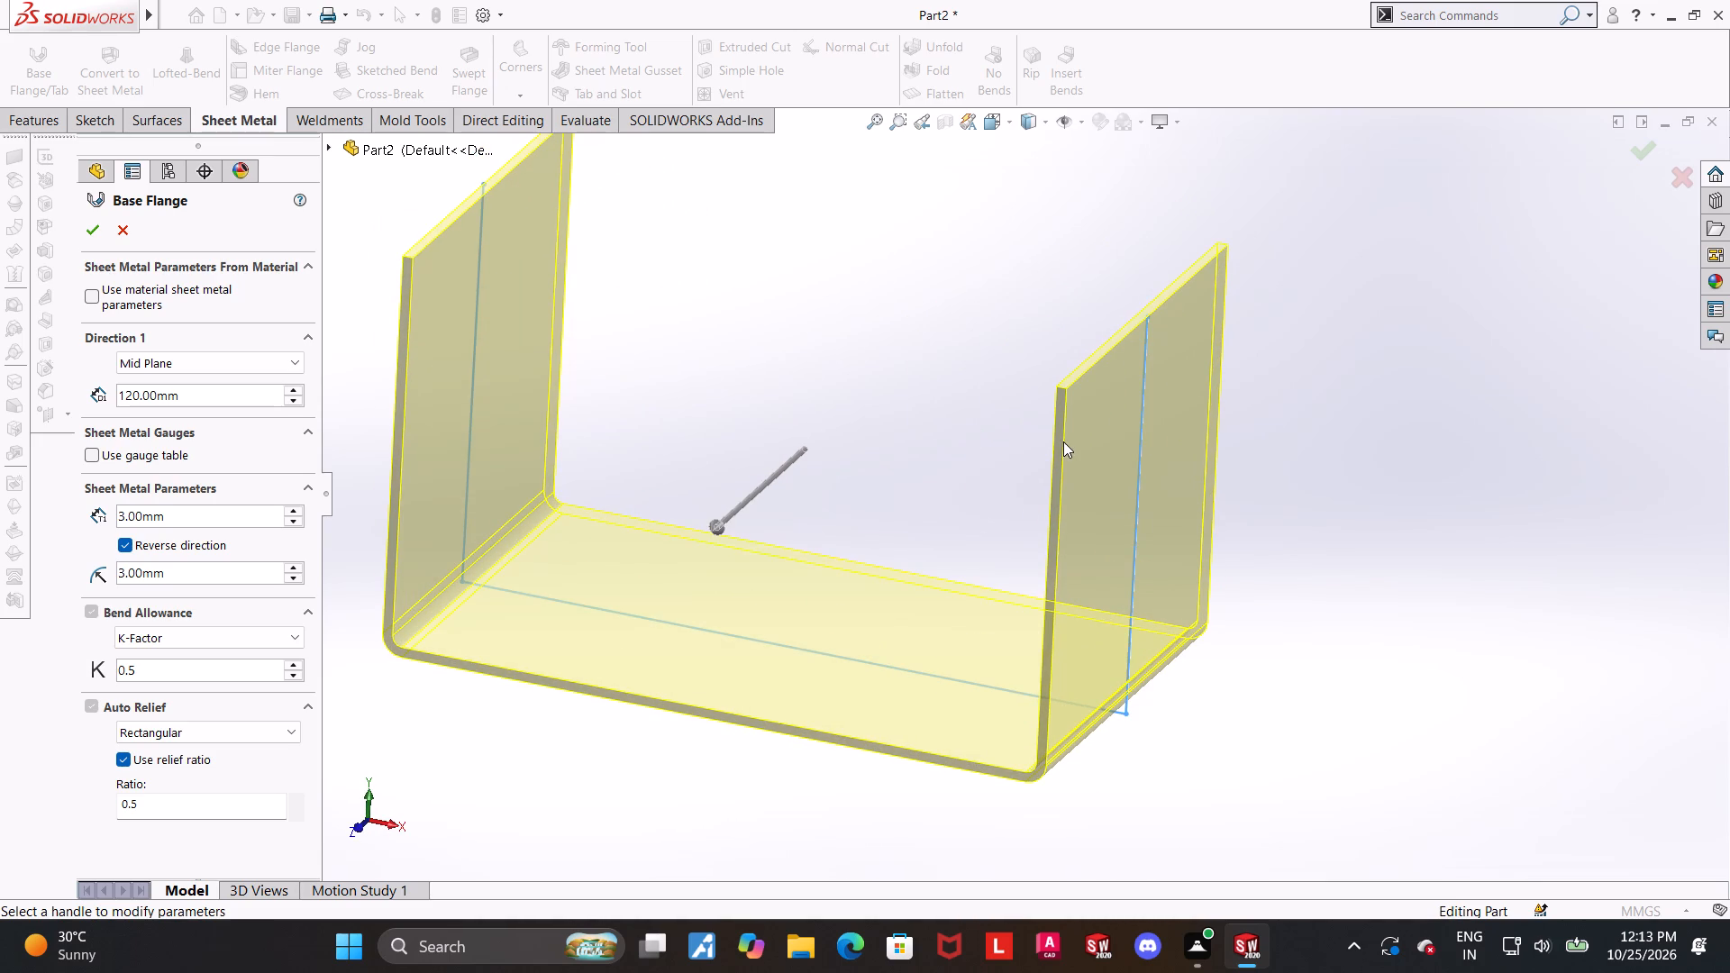
scroll(1063, 441, up, 1)
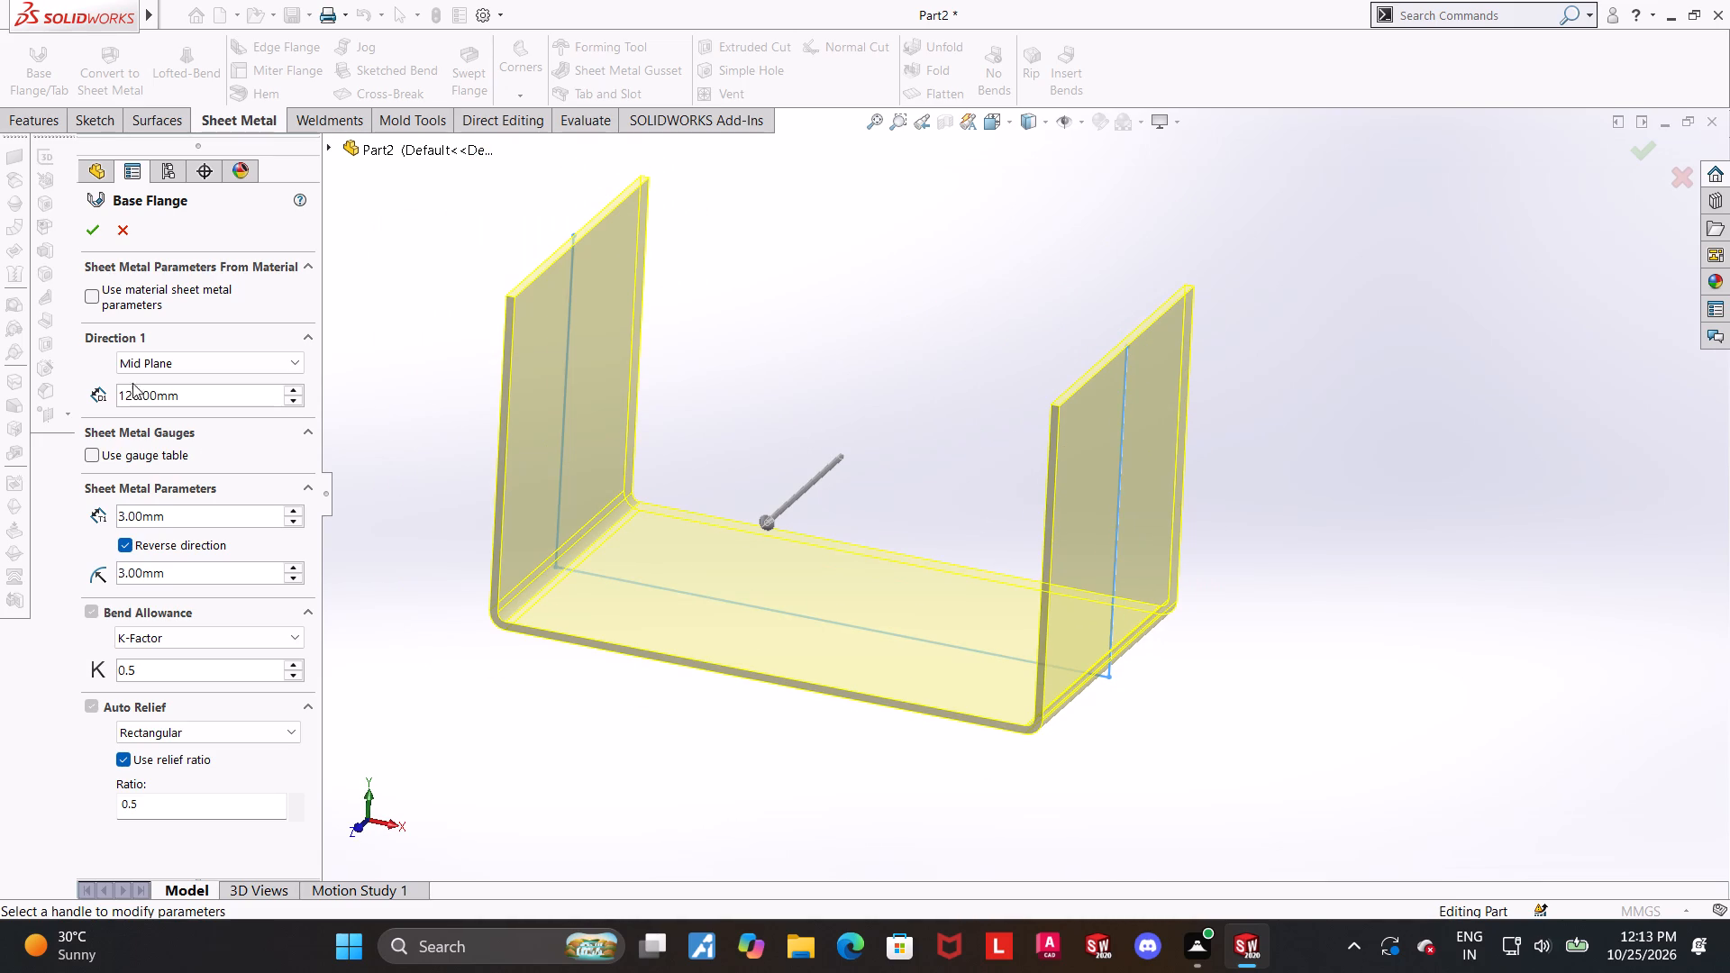
middle_drag(959, 510, 982, 430)
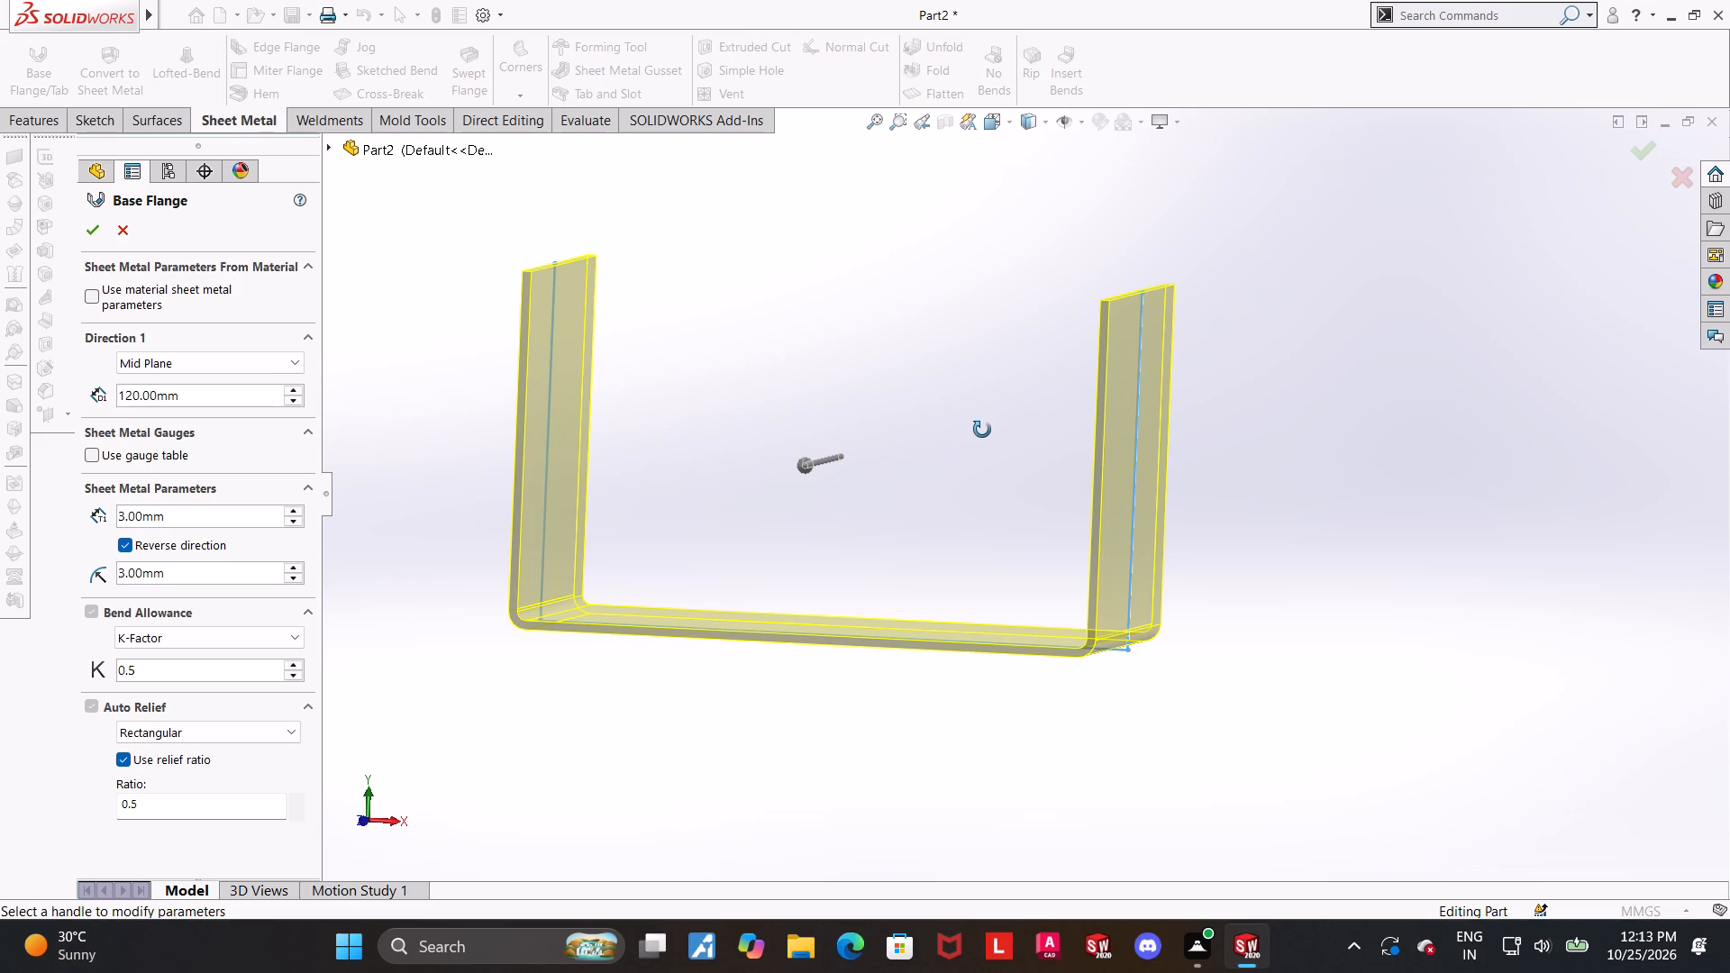
middle_drag(982, 430, 980, 431)
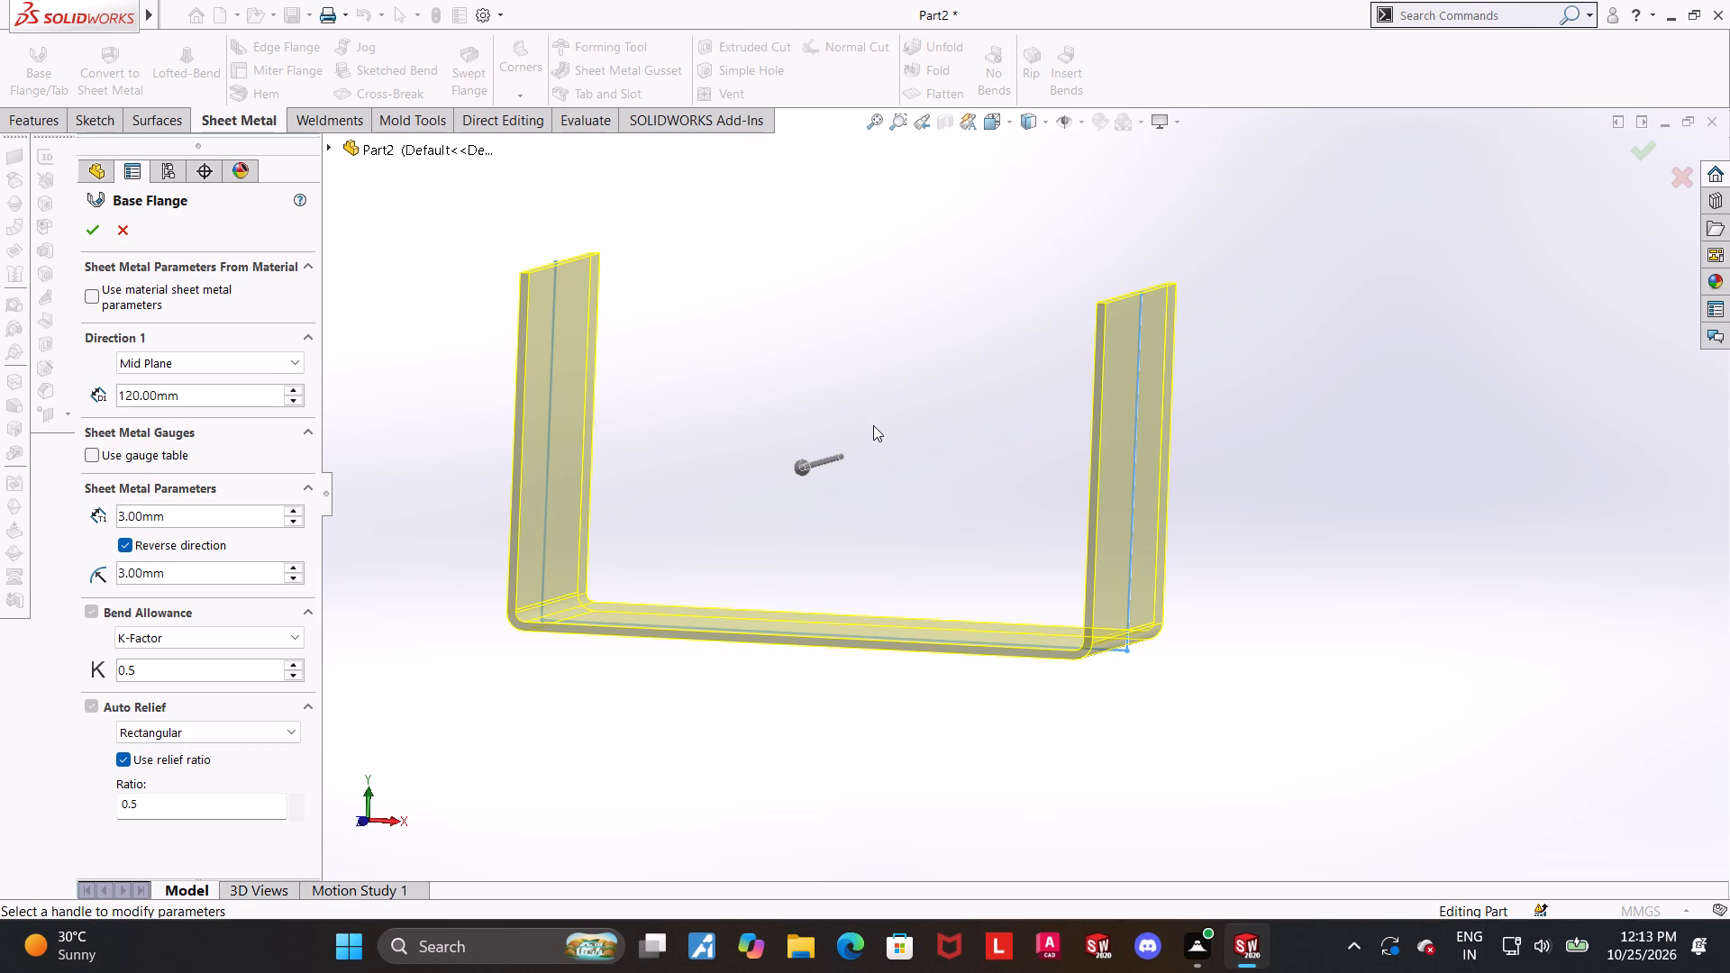
click(86, 232)
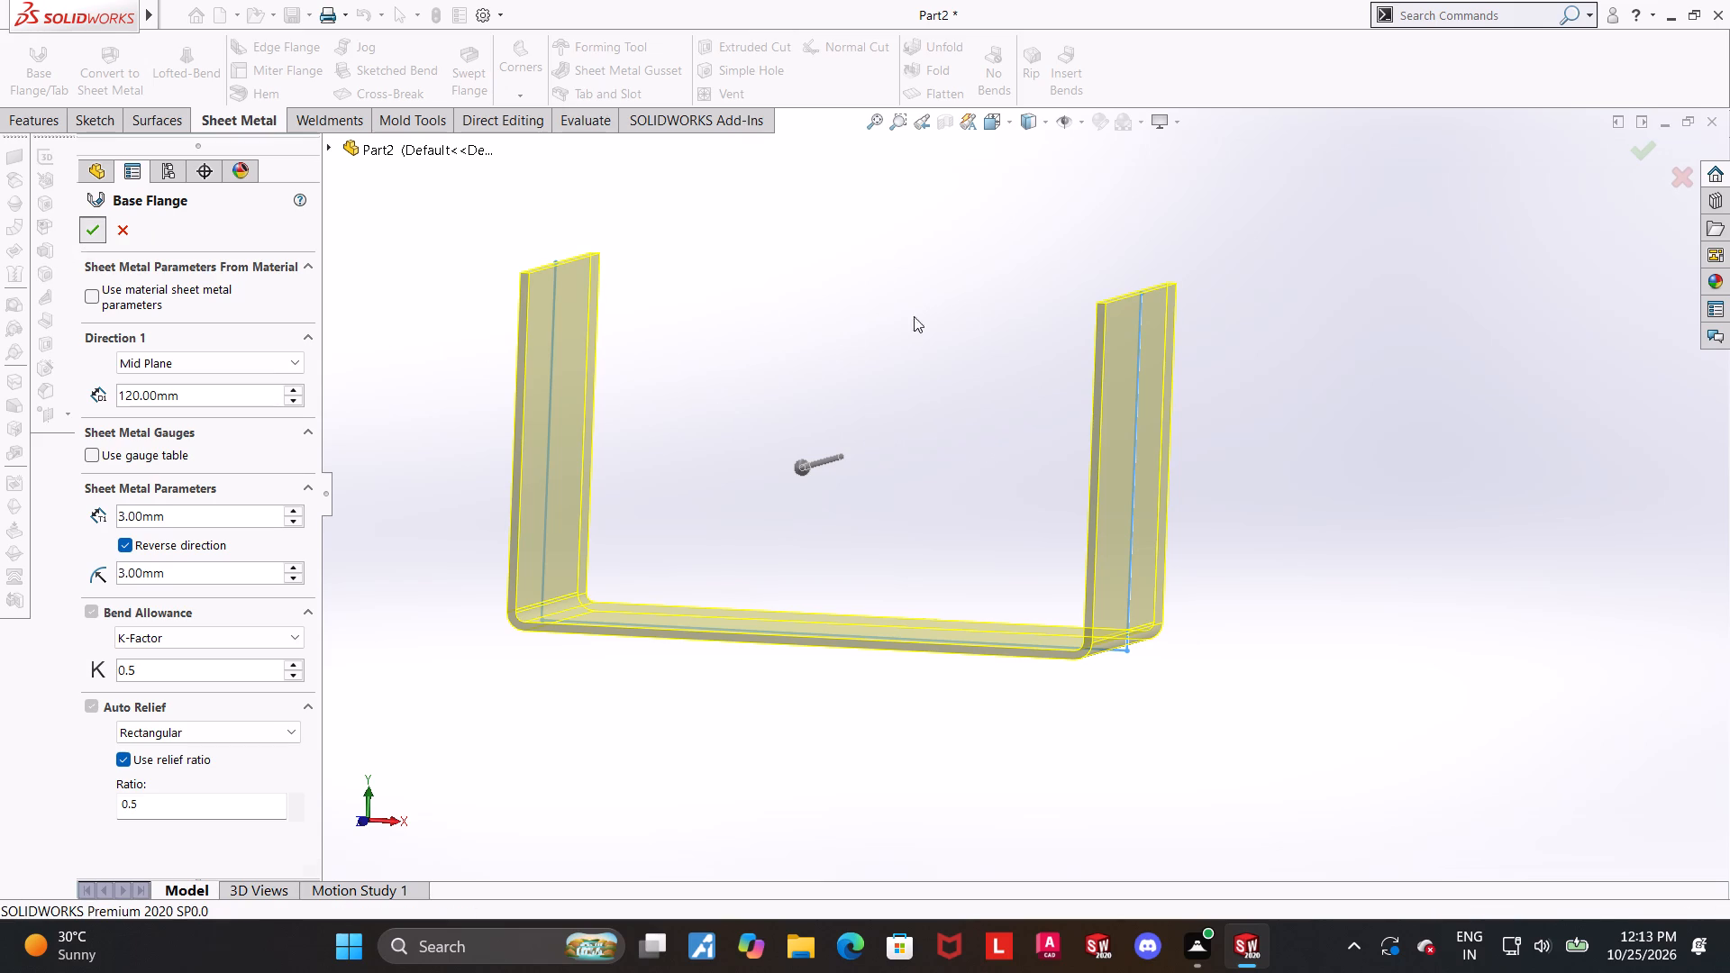
click(965, 301)
Round the upper corners of both upright flanges with a Break Corner radius of 60 mm.
middle_drag(959, 293, 934, 315)
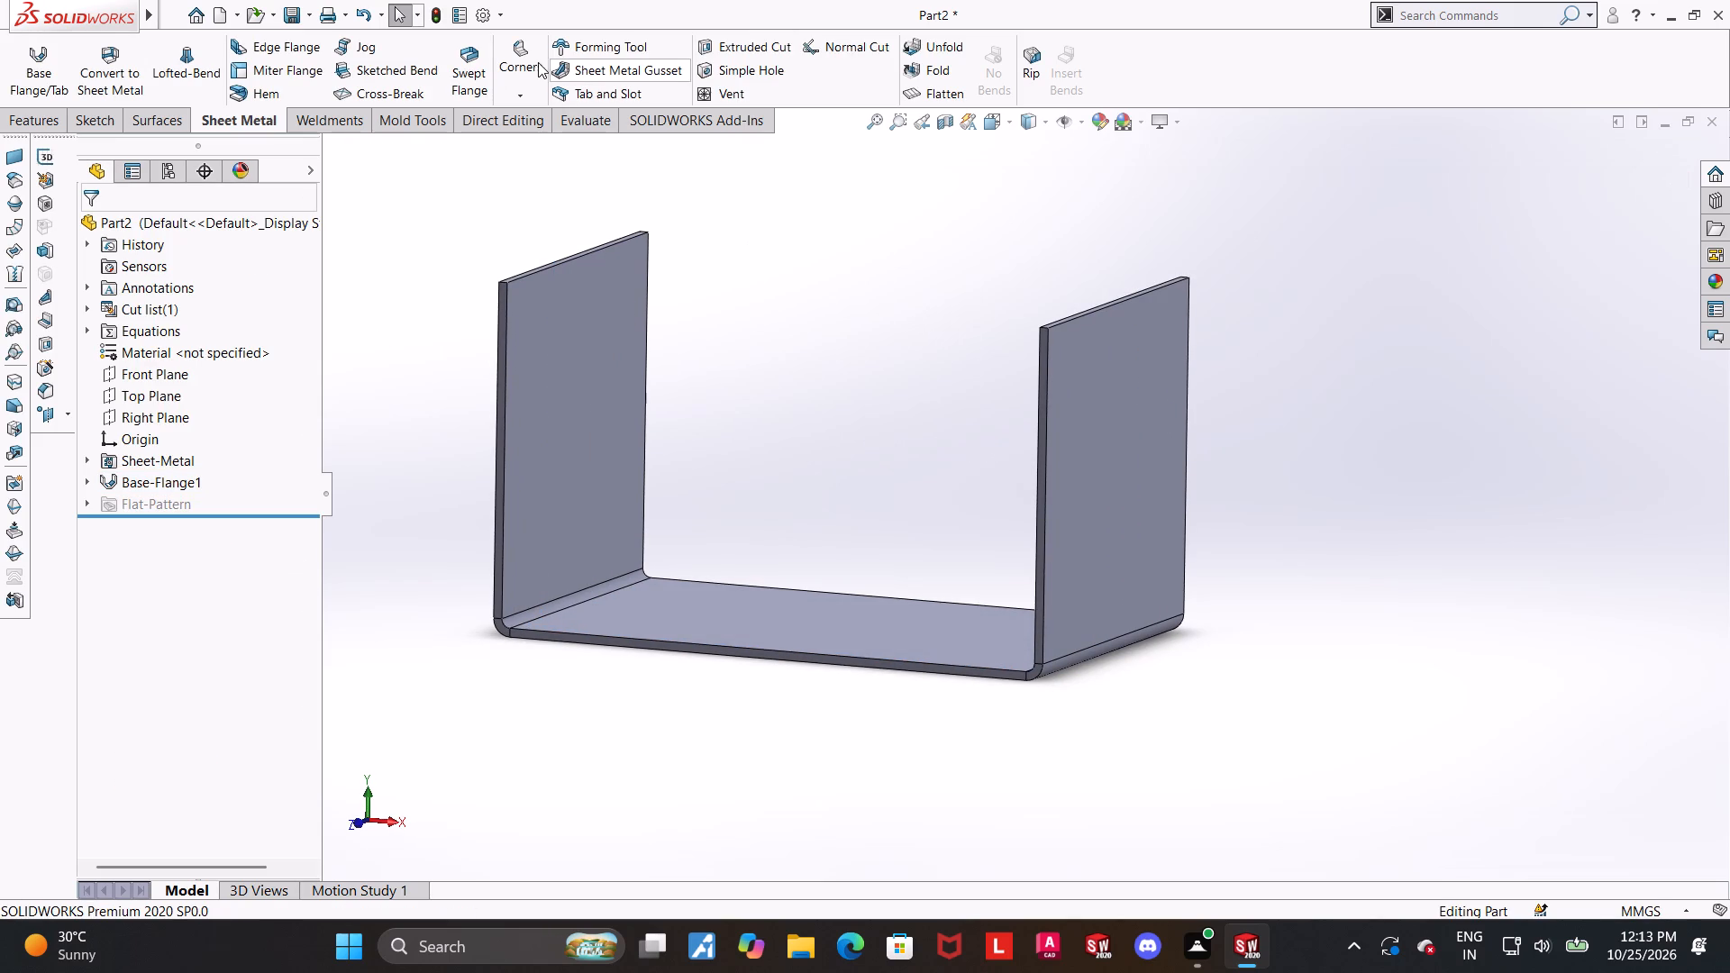
click(520, 89)
click(534, 156)
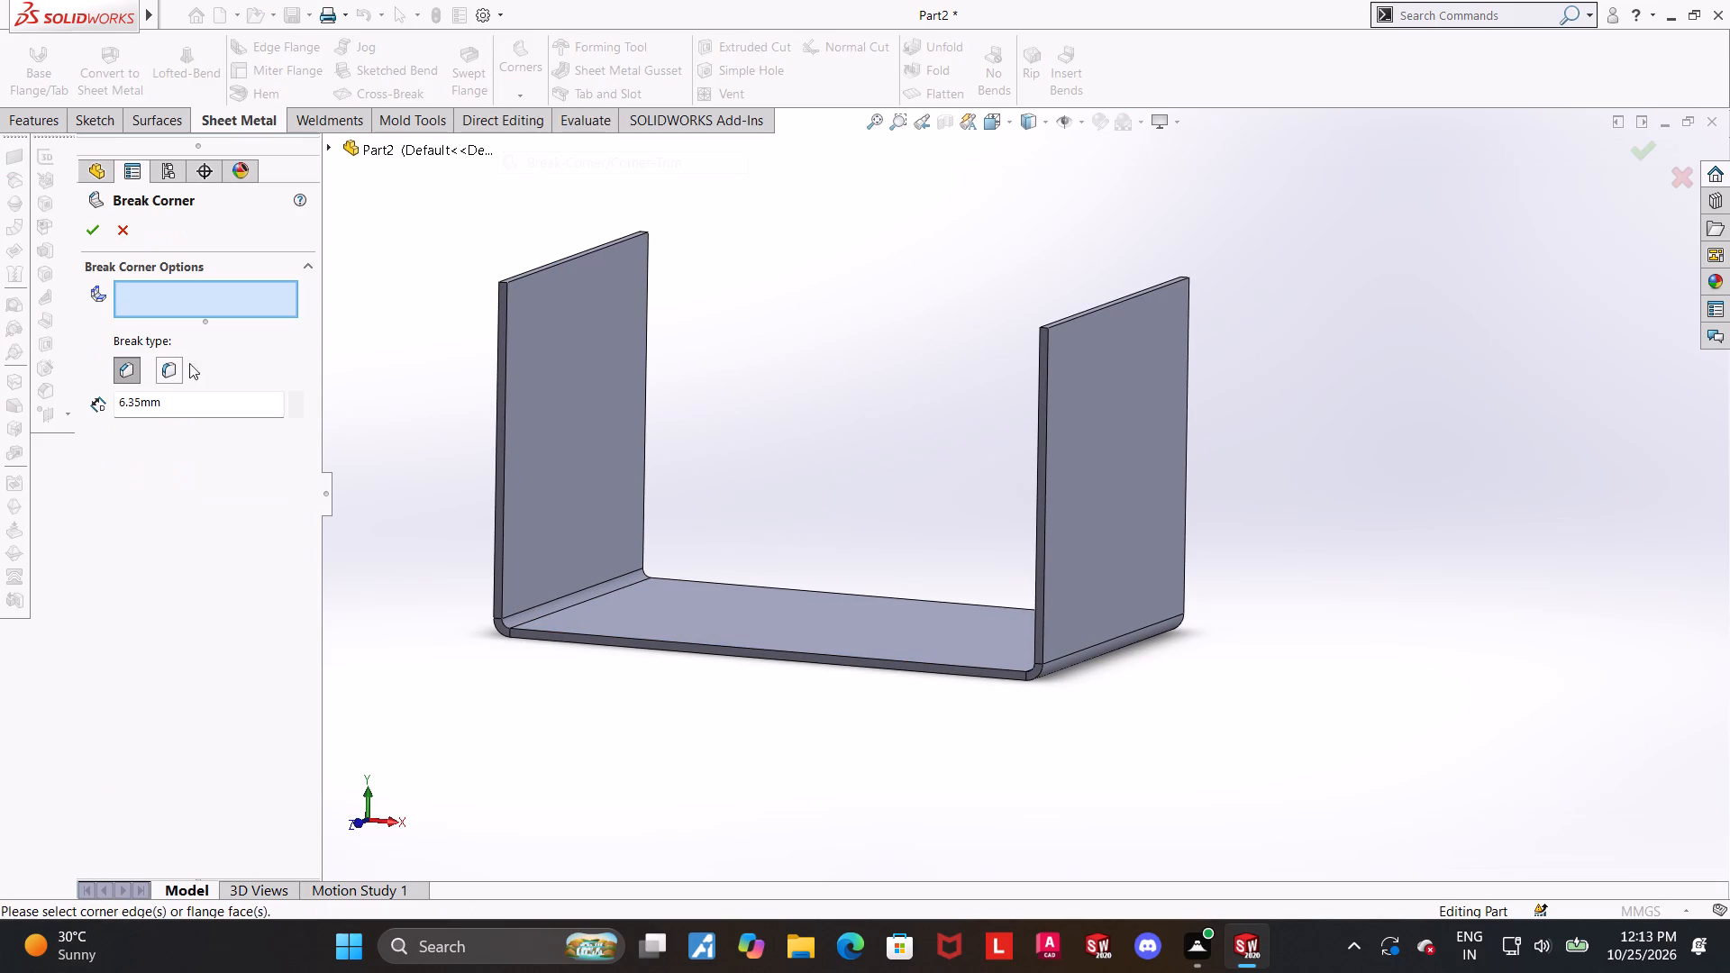
click(171, 373)
drag(184, 405, 0, 384)
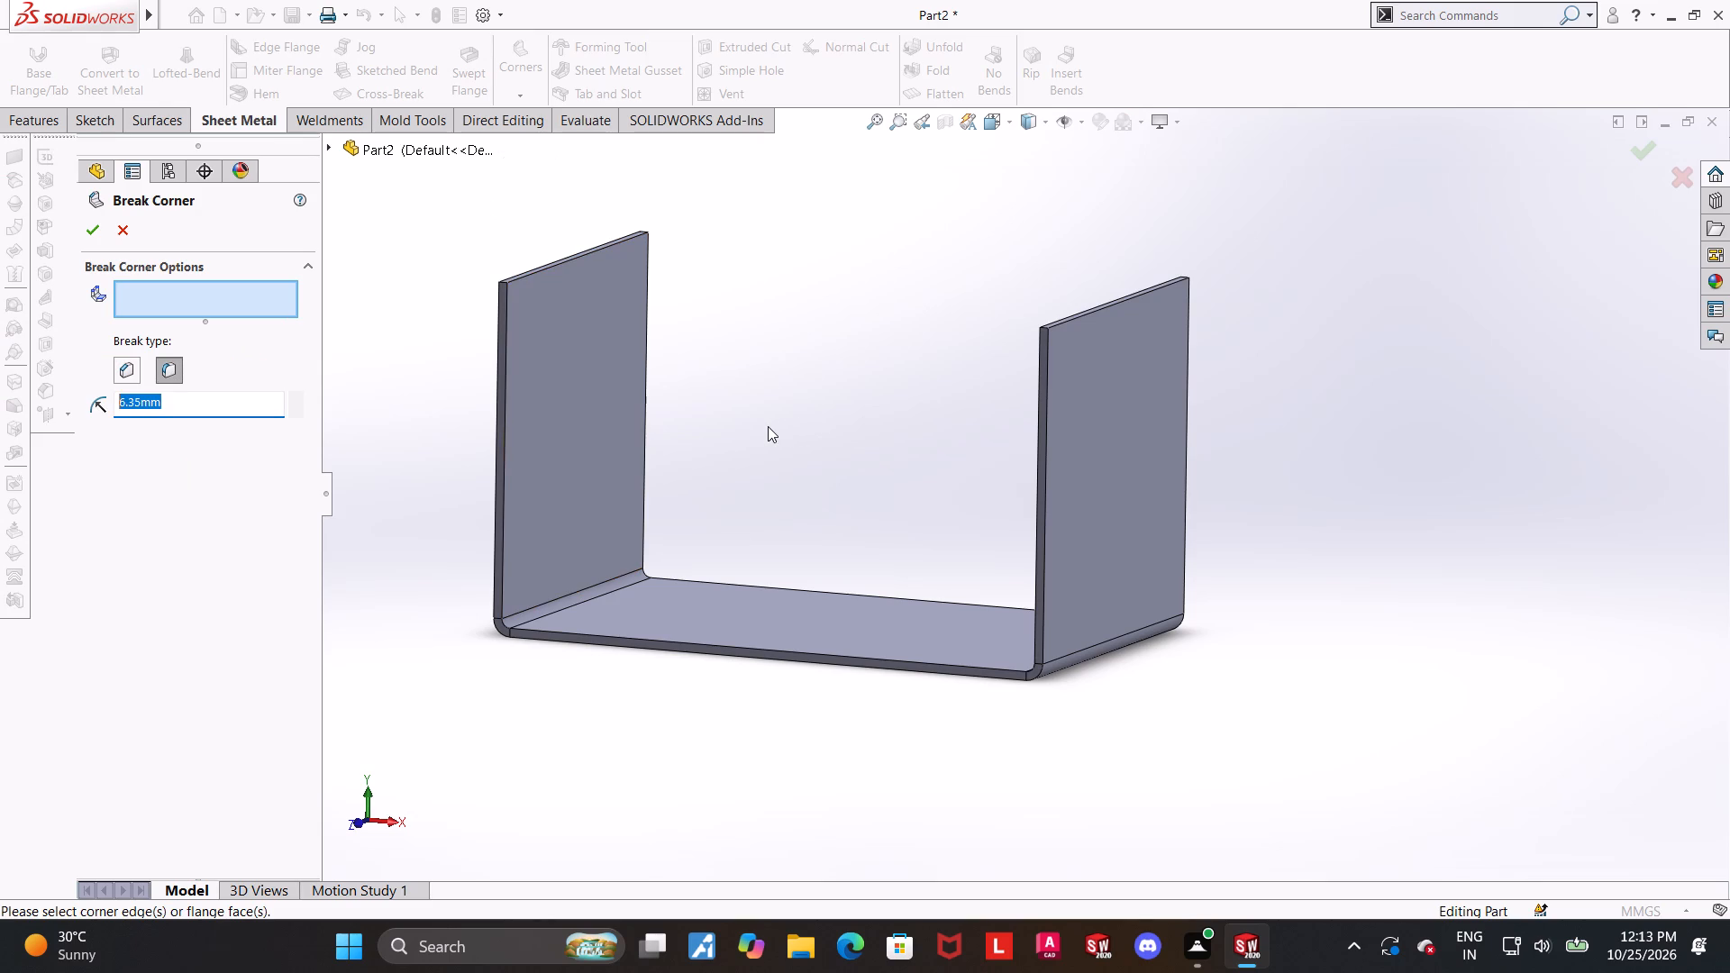
text(60)
key(Return)
click(1121, 436)
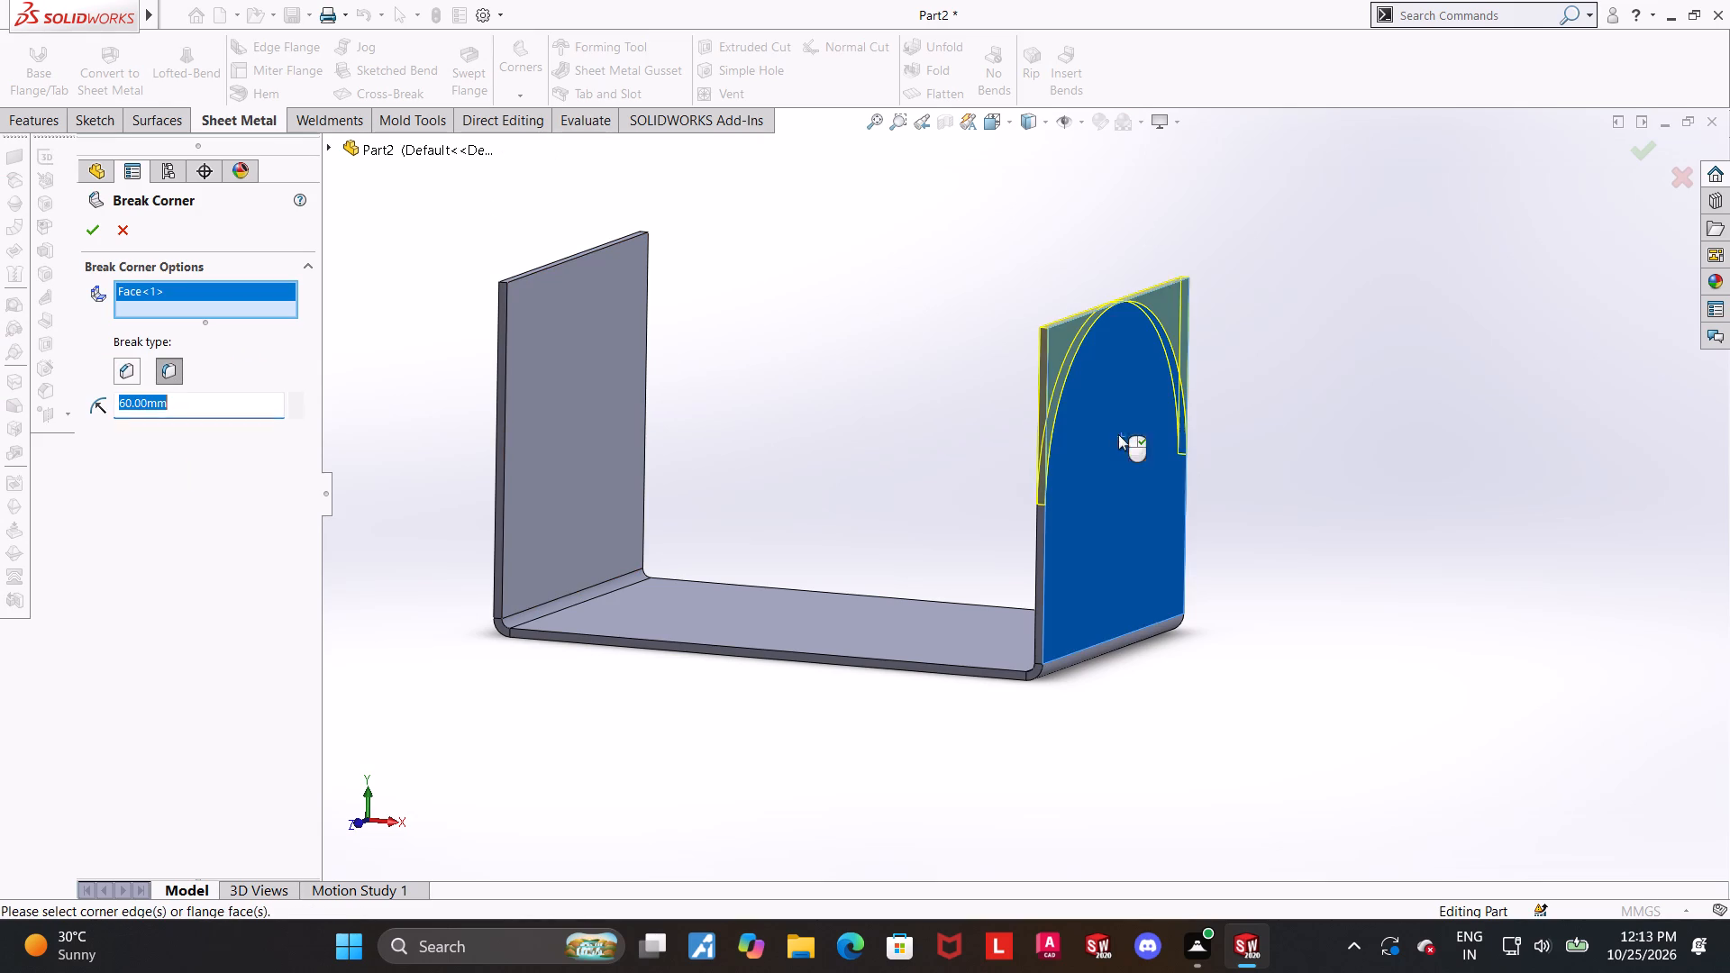
click(586, 377)
click(93, 223)
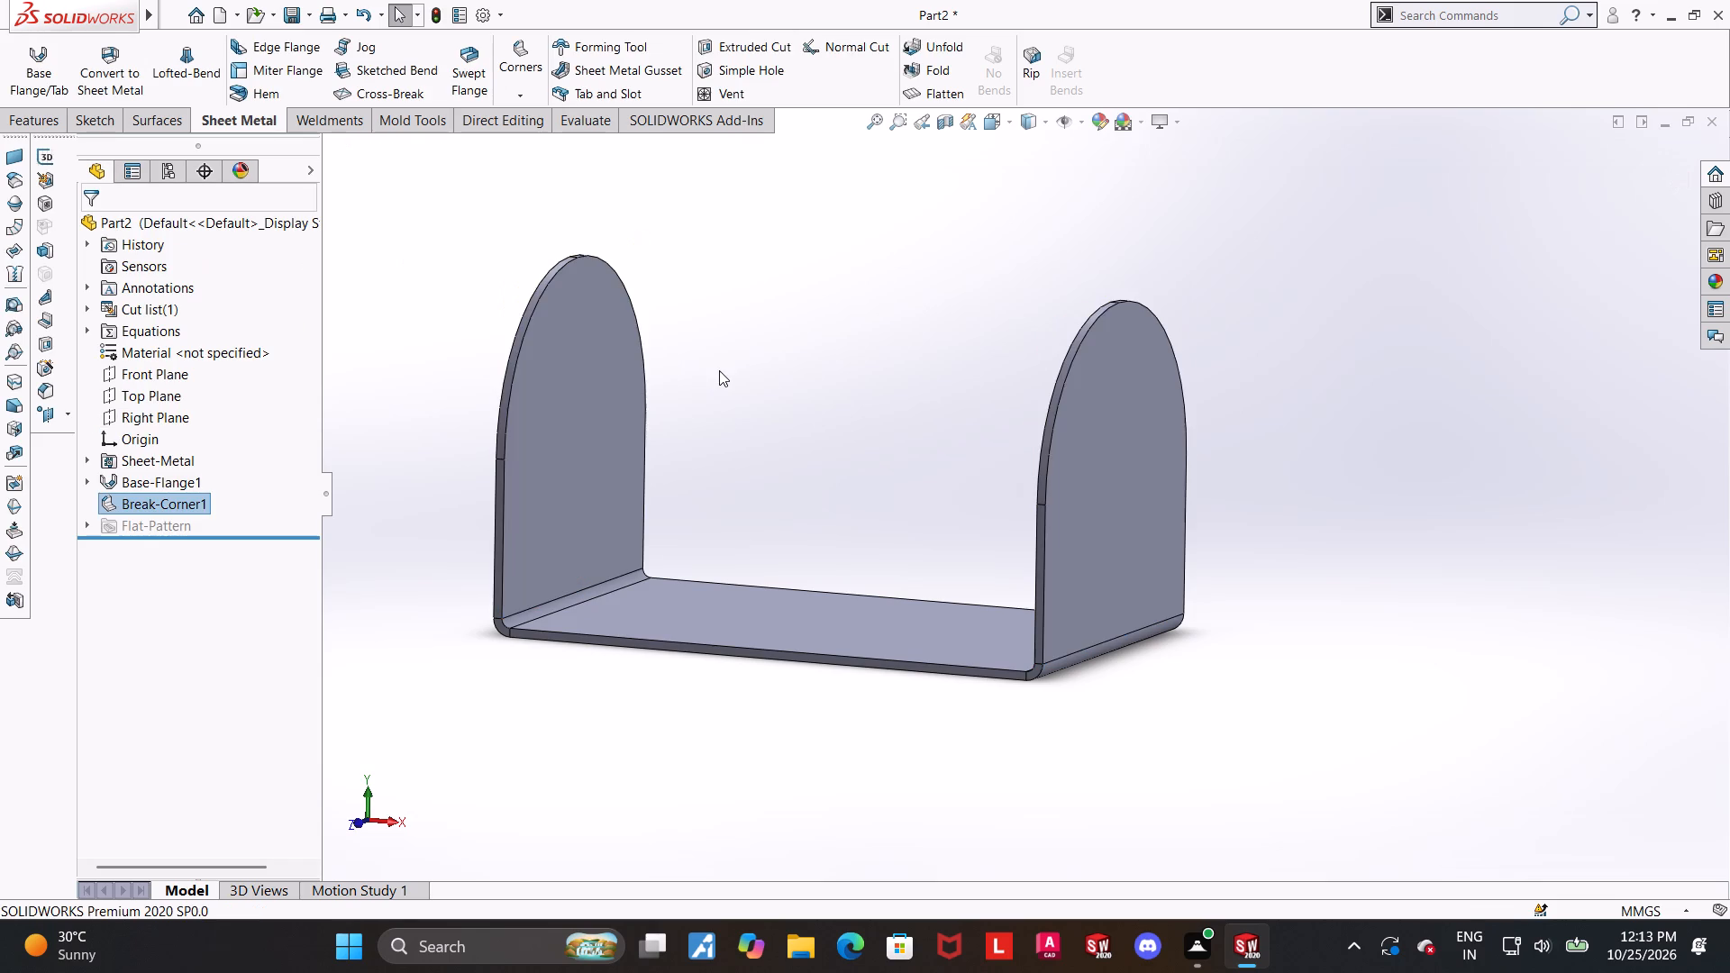
click(719, 370)
Measure the distance between the outer faces of the two upright flanges.
middle_drag(1237, 421, 1206, 425)
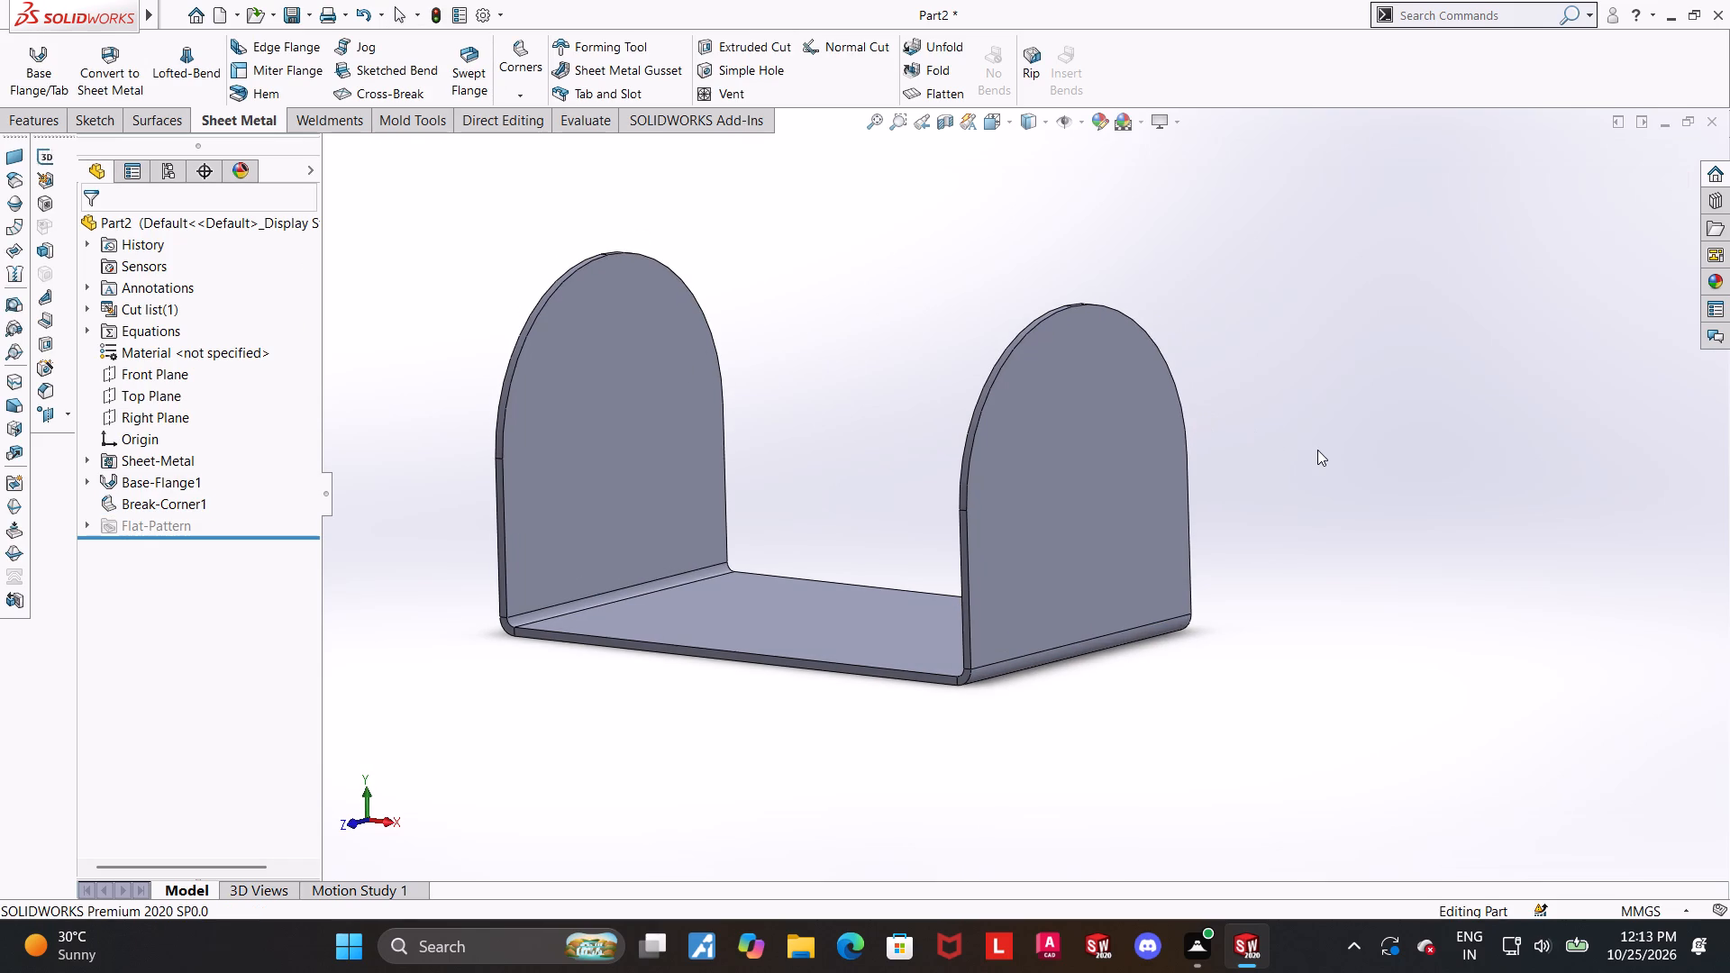
middle_drag(1318, 450, 1349, 454)
click(609, 122)
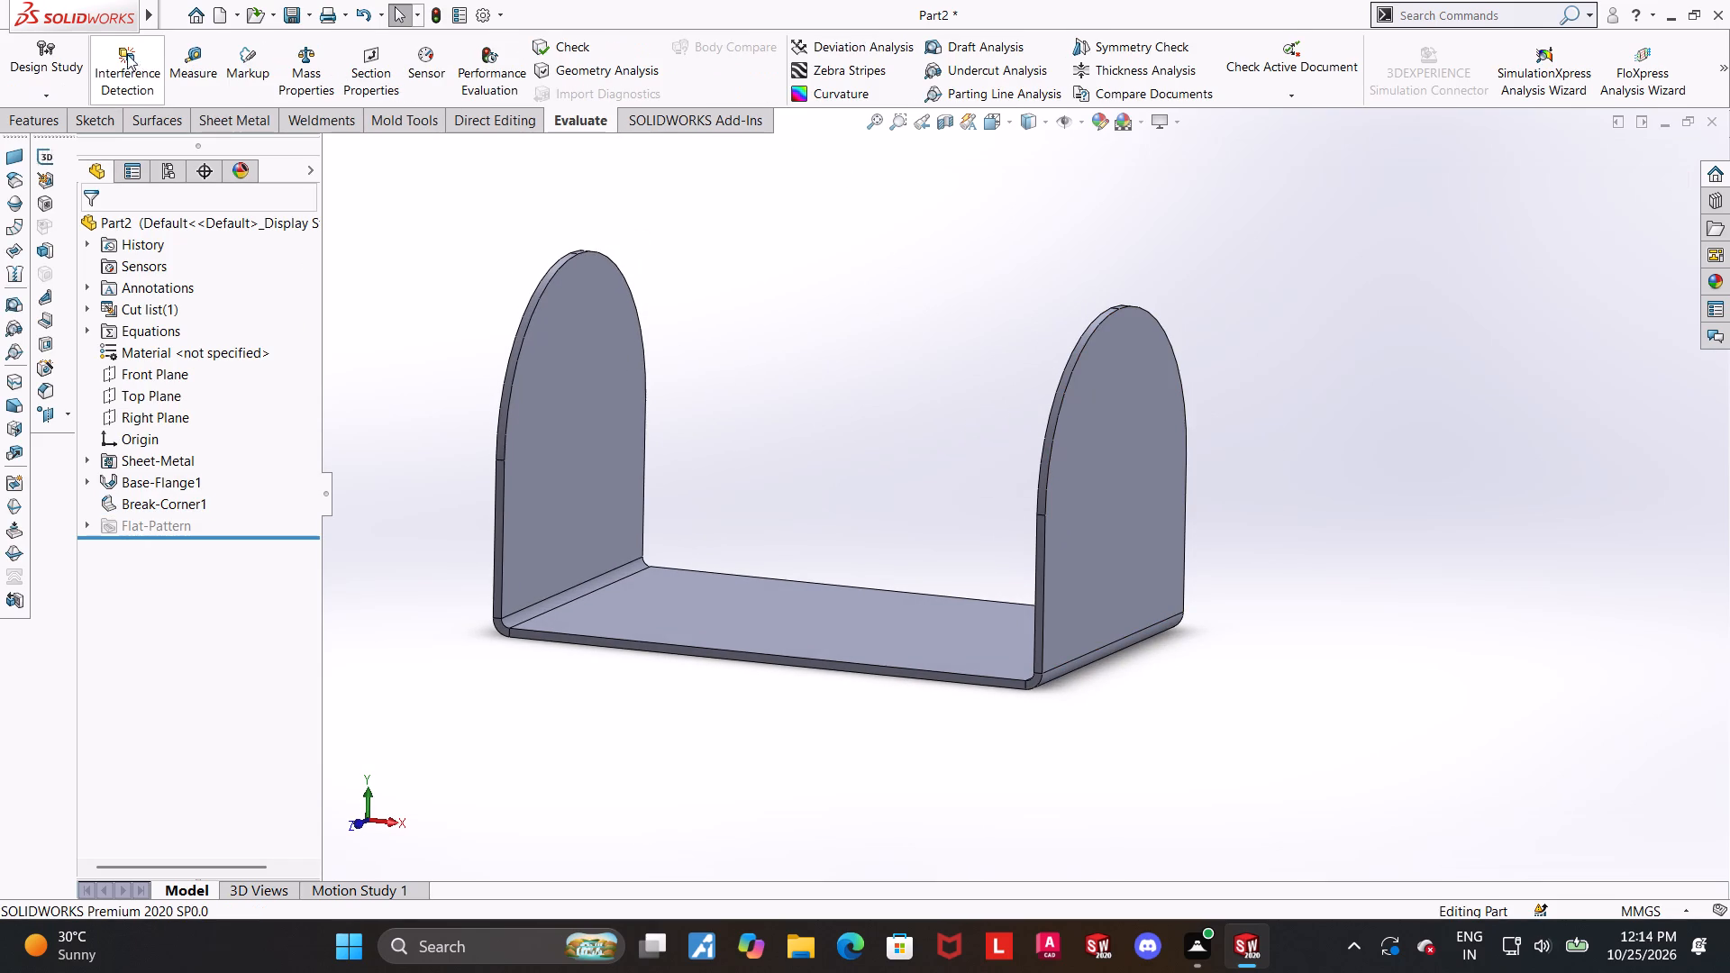
click(178, 75)
middle_drag(798, 310, 742, 336)
click(1013, 443)
middle_drag(1128, 449, 1289, 501)
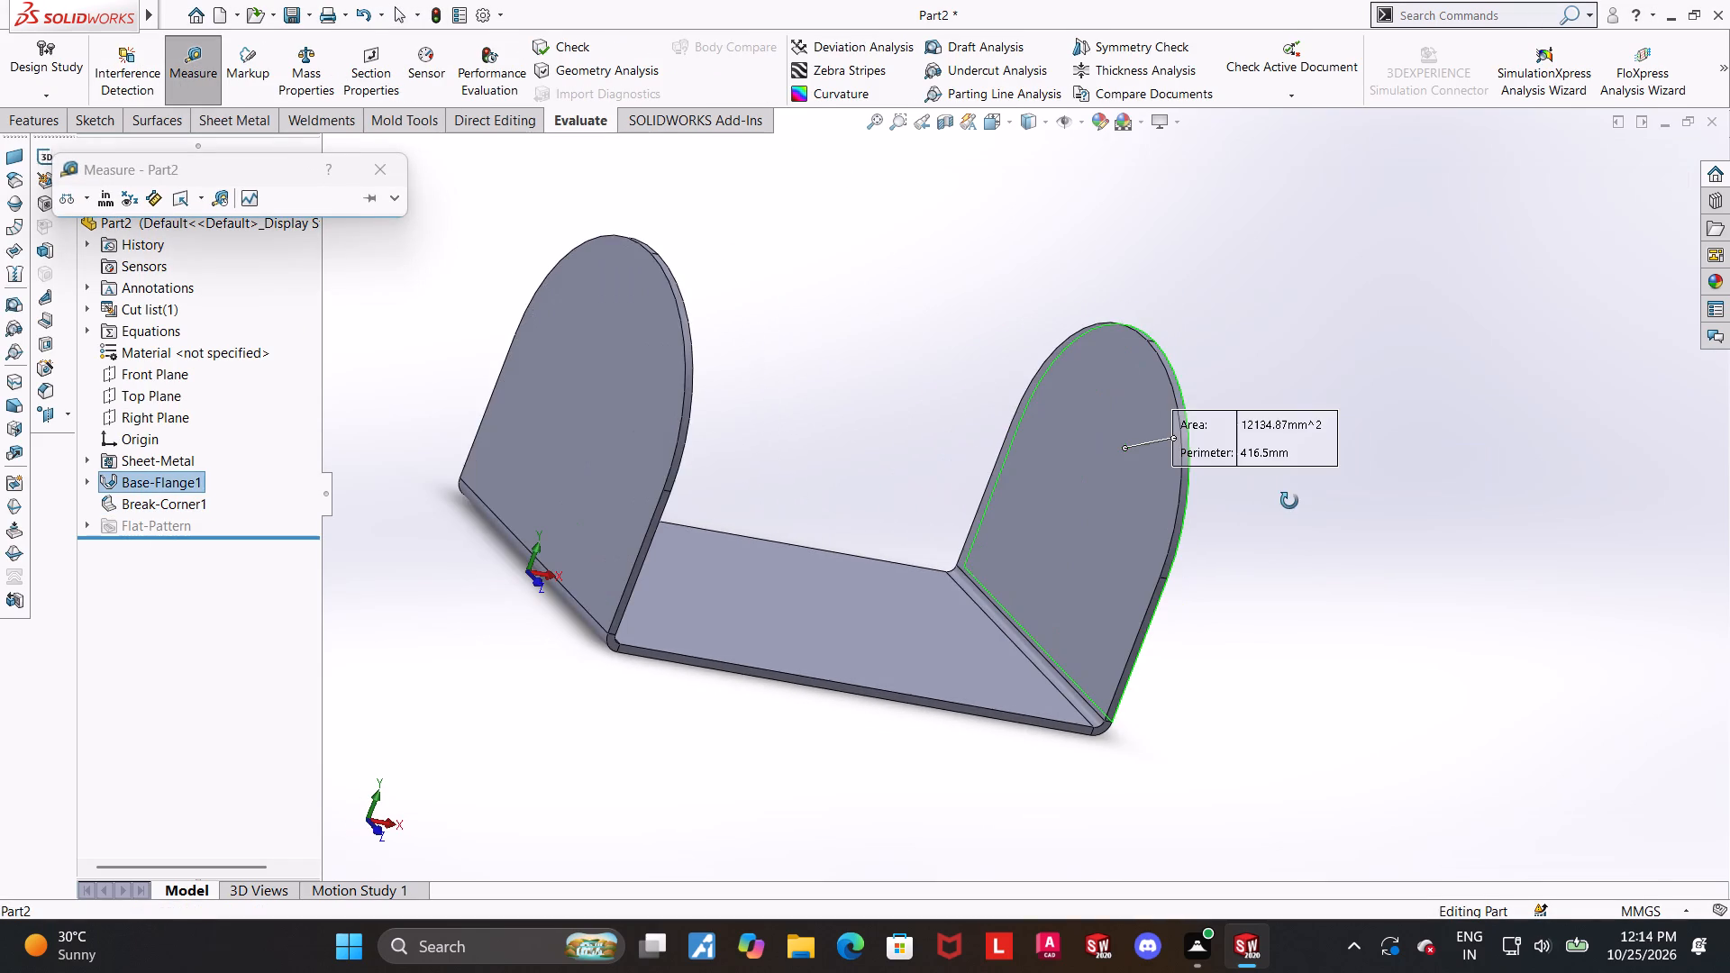
middle_drag(1289, 501, 1290, 501)
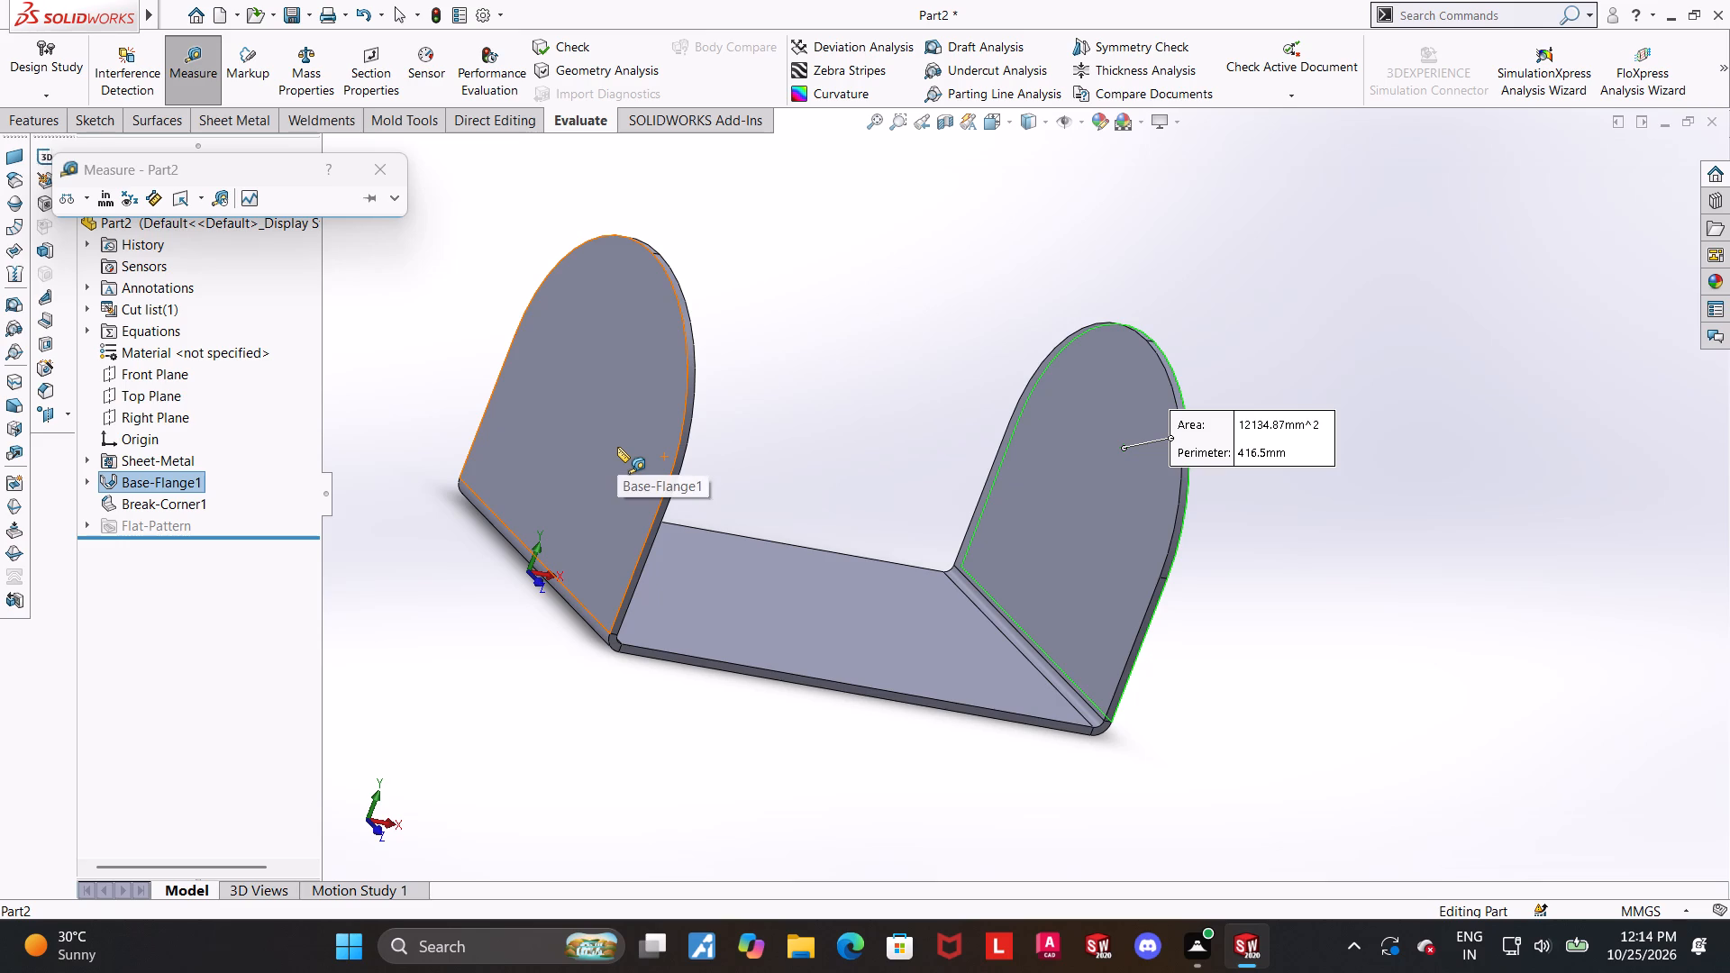
click(617, 447)
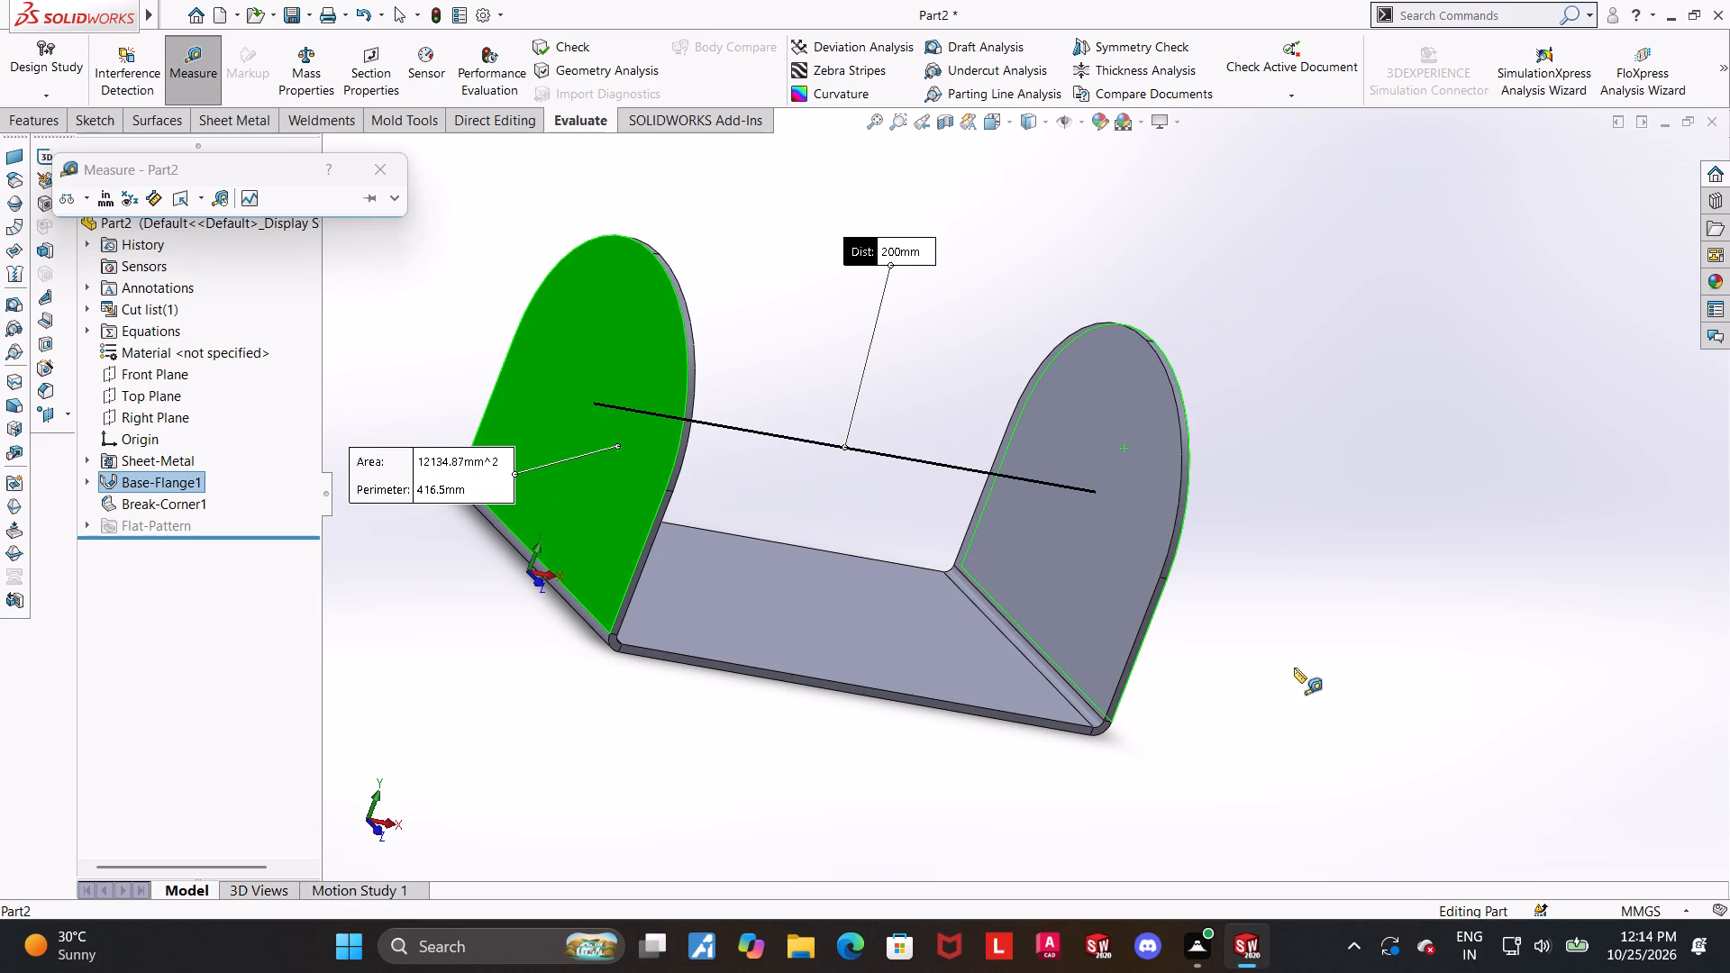
middle_drag(1294, 667, 1224, 663)
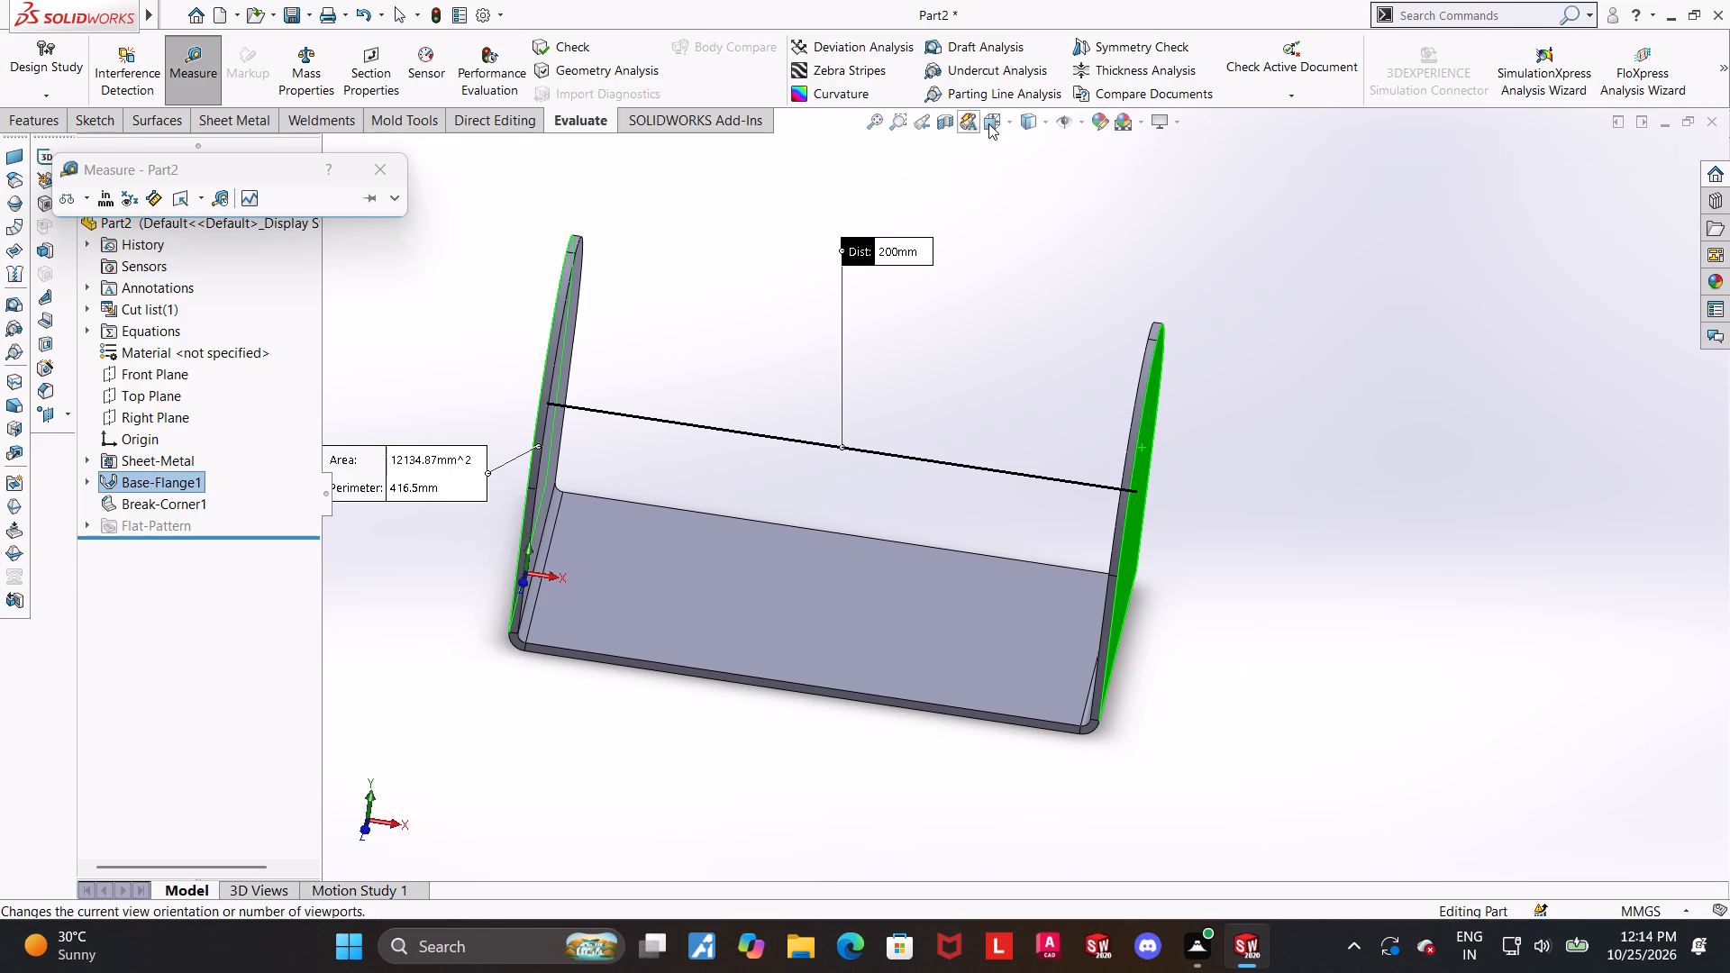
Clear the measurement and measure the distance between the two flanges' outer faces again.
click(988, 123)
click(824, 426)
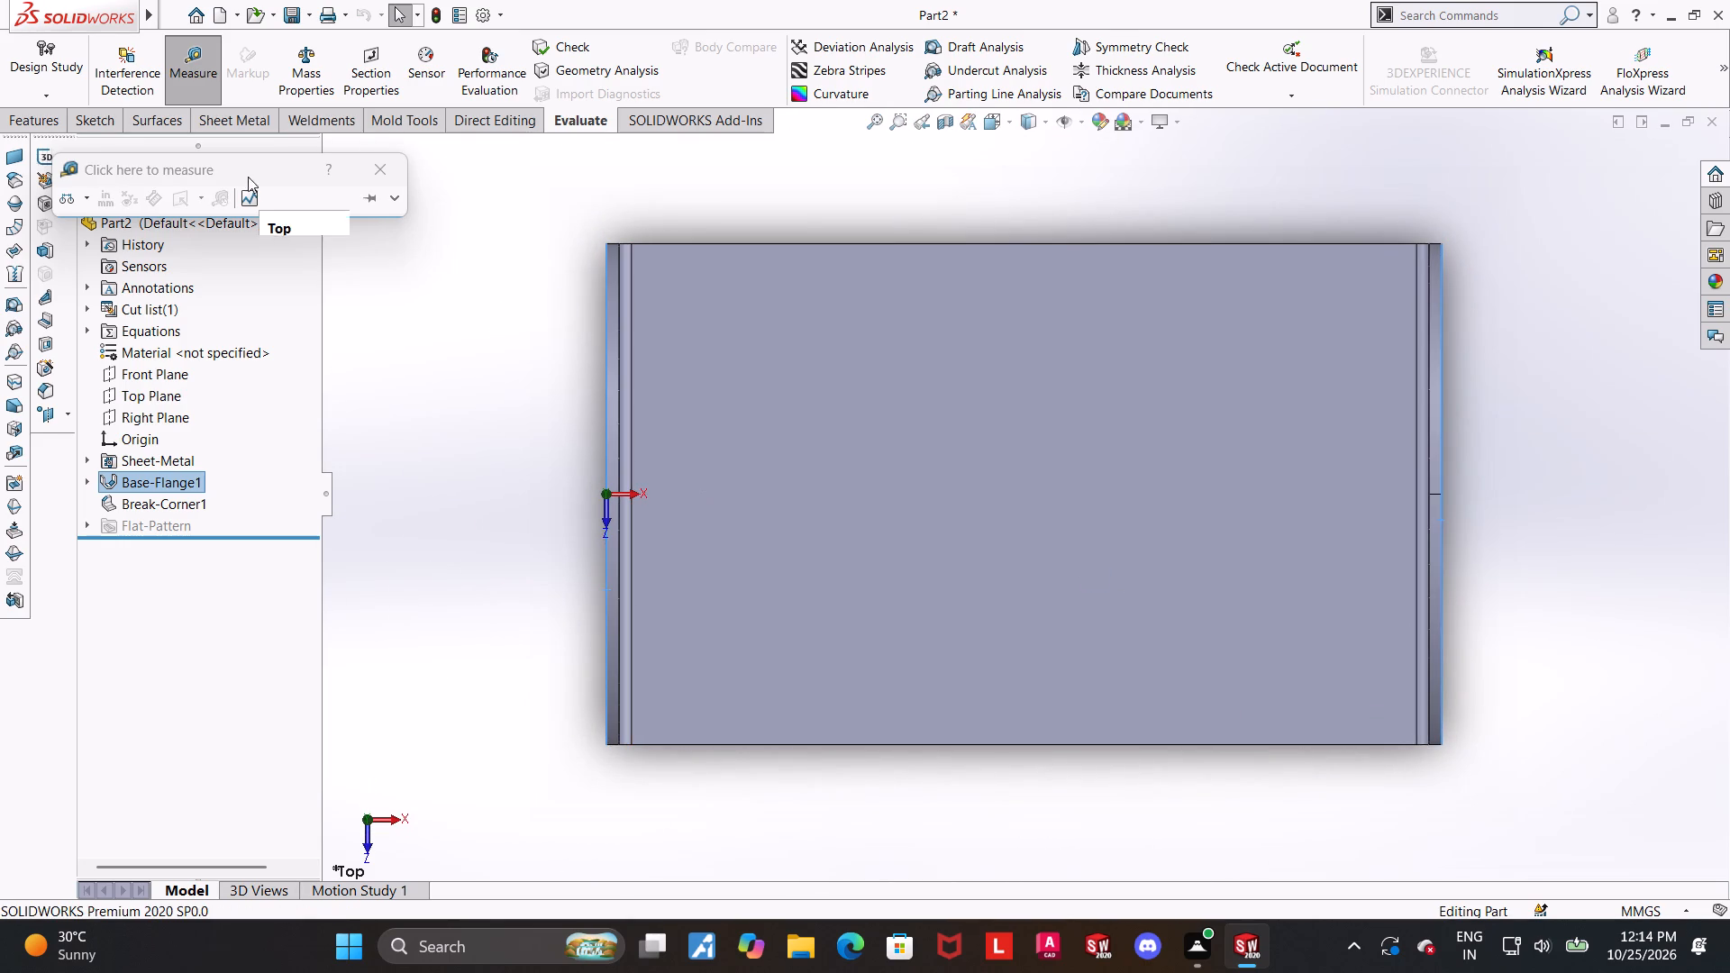
click(587, 629)
key(Escape)
key(Escape)
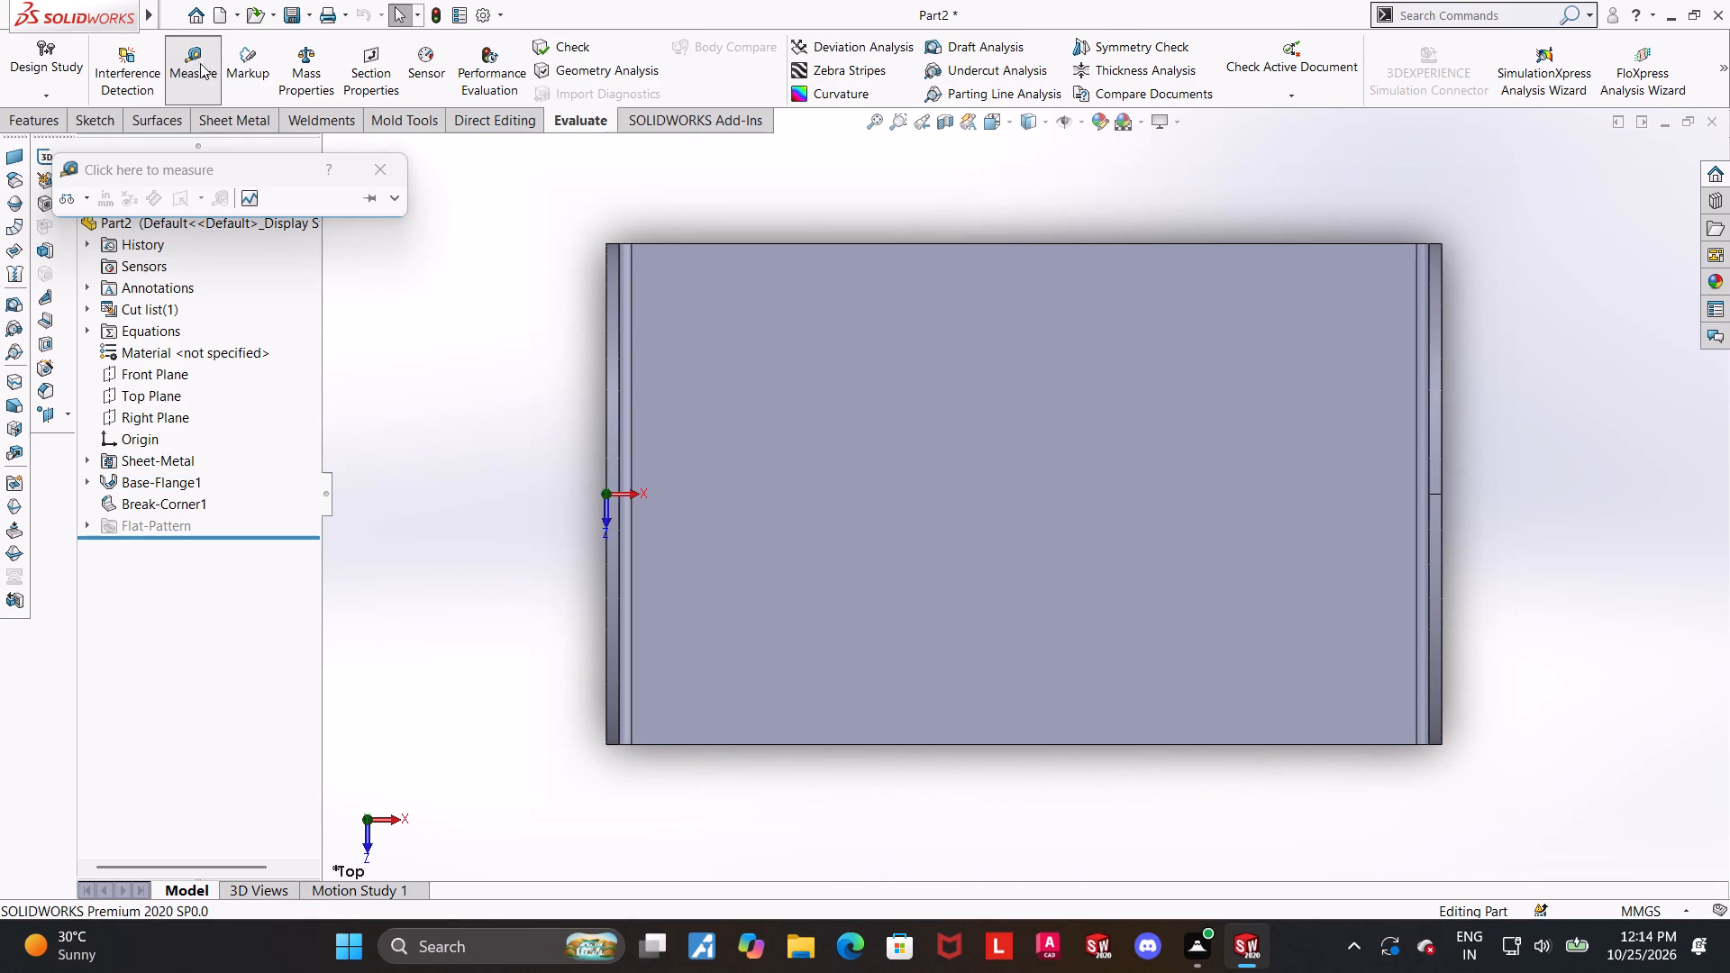
click(362, 168)
click(203, 68)
middle_drag(445, 389, 502, 394)
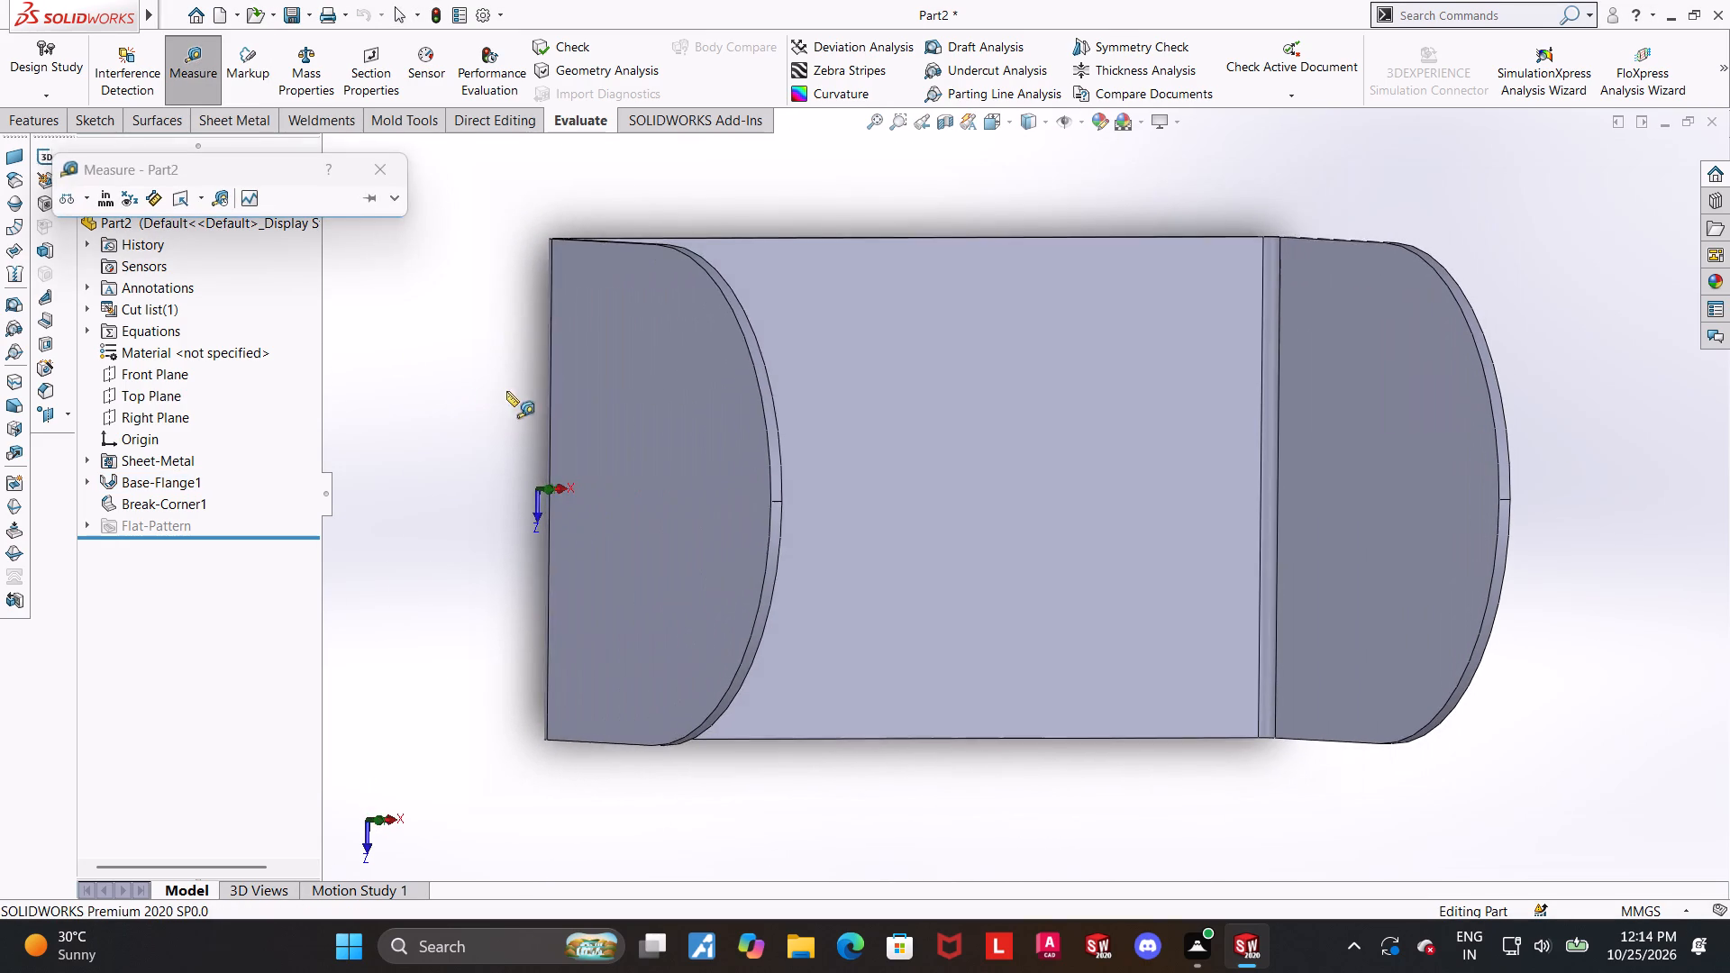
click(570, 422)
middle_drag(609, 424, 501, 427)
click(1332, 489)
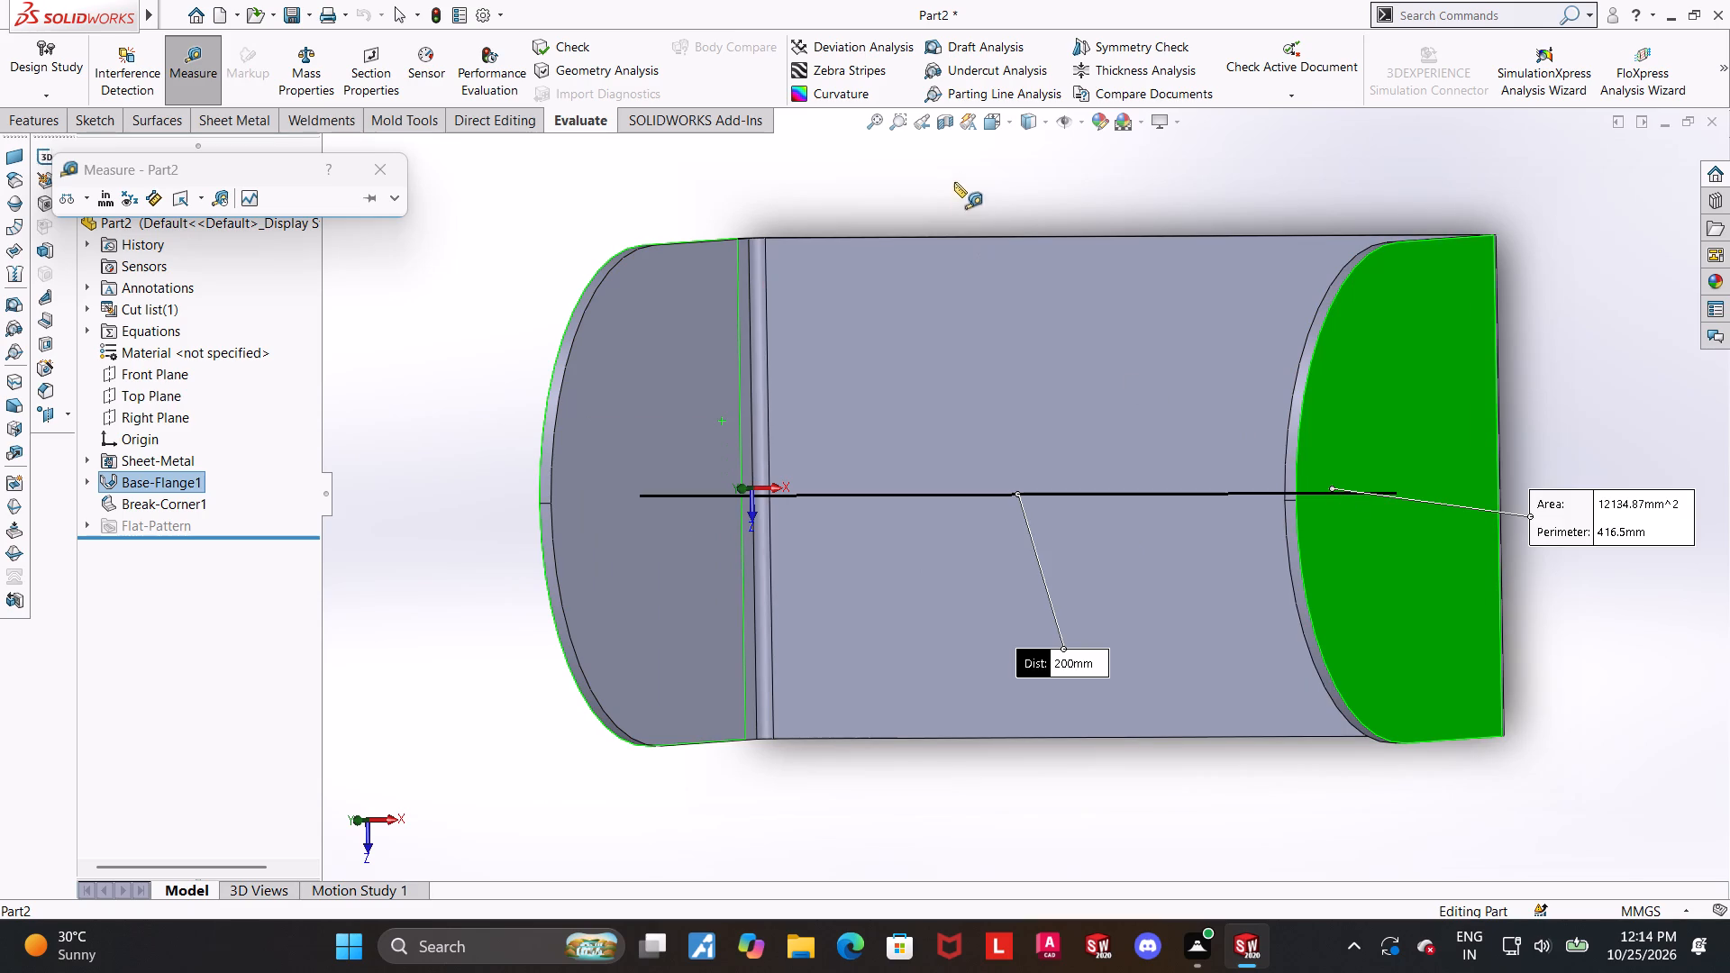
middle_drag(1057, 416, 1098, 420)
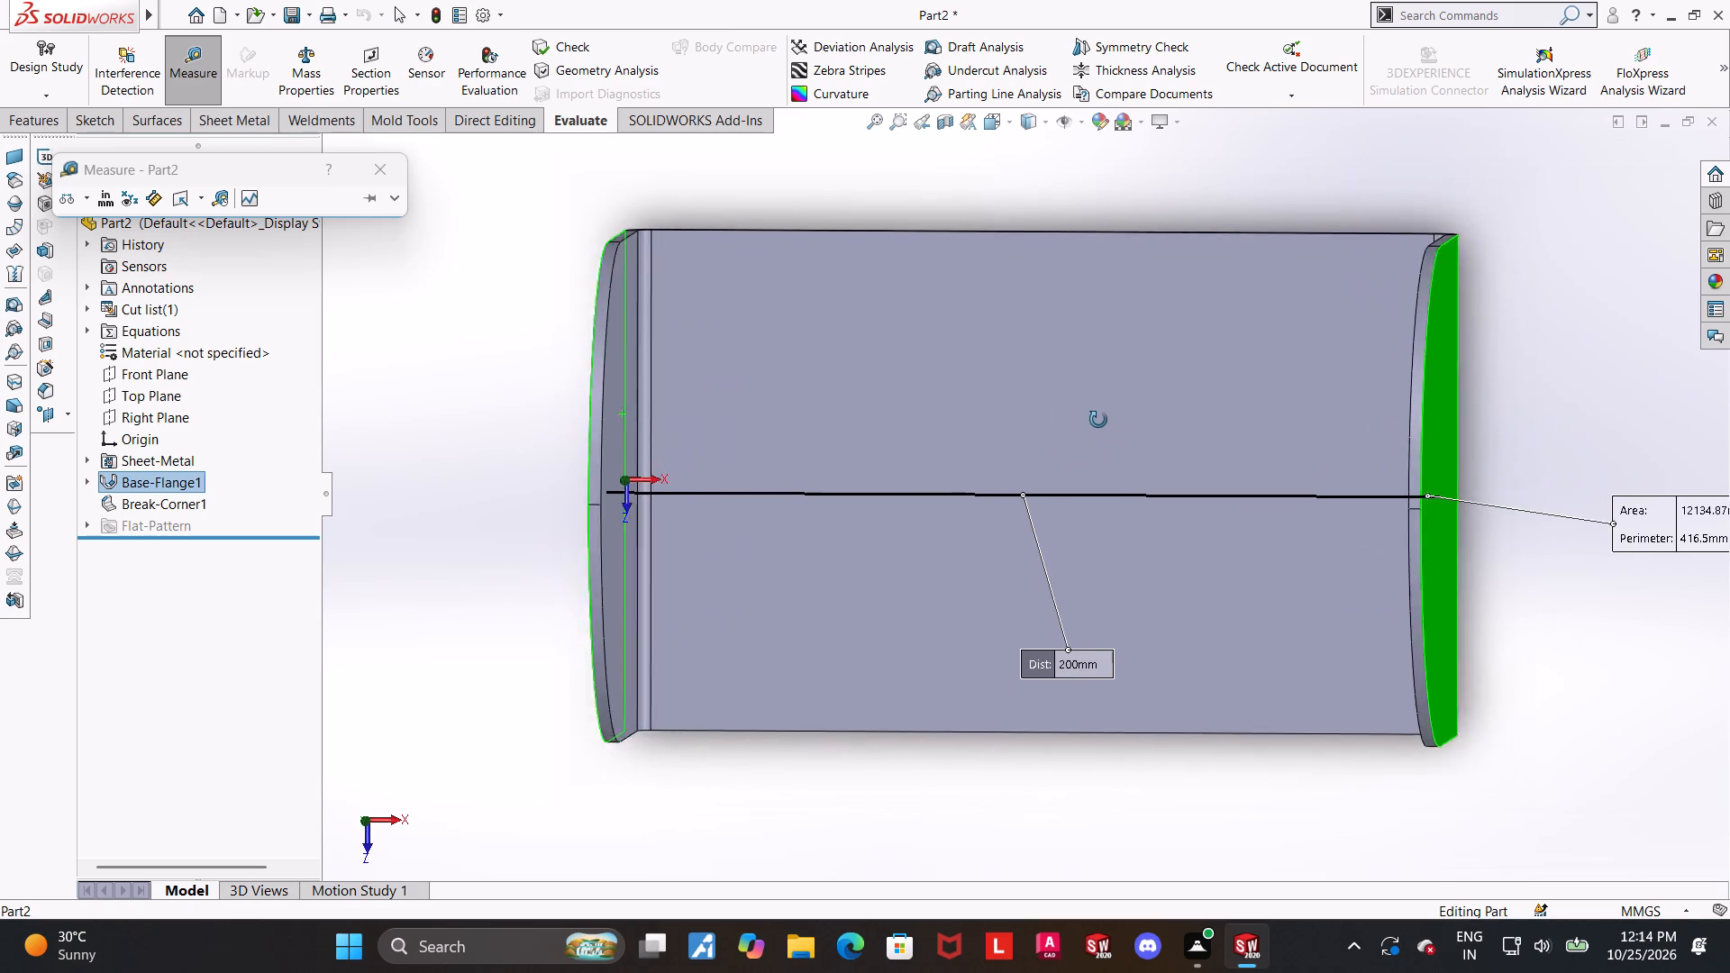
middle_drag(1098, 420, 1118, 430)
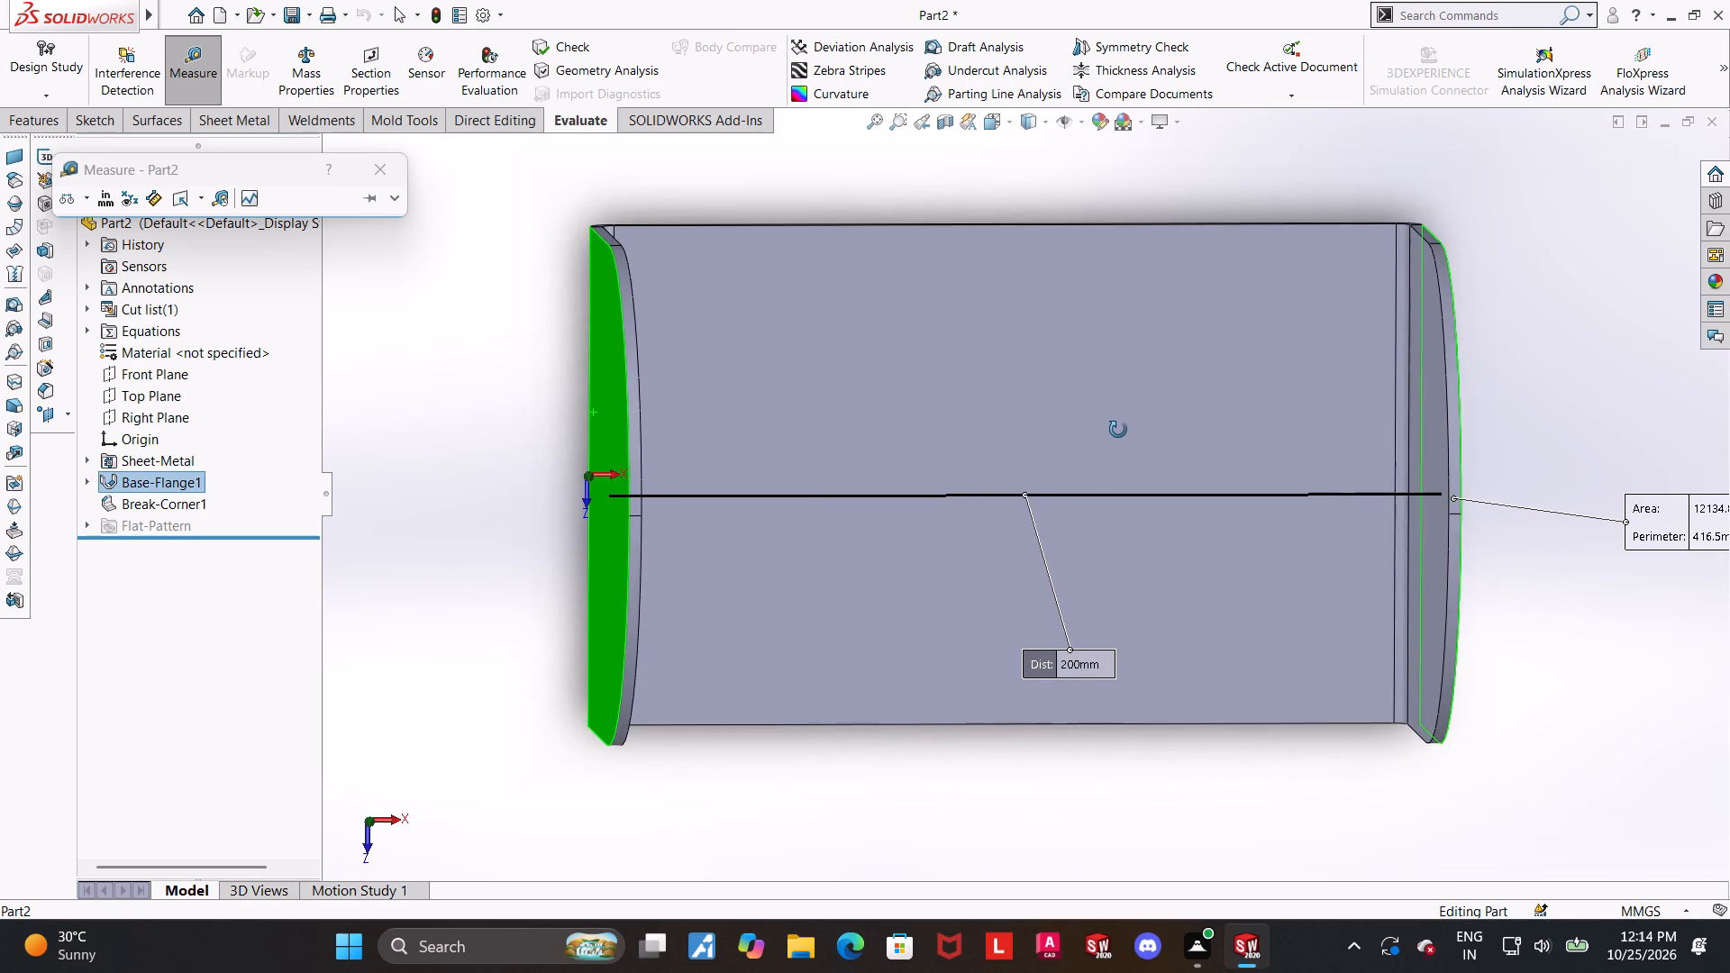
middle_drag(1118, 430, 1115, 420)
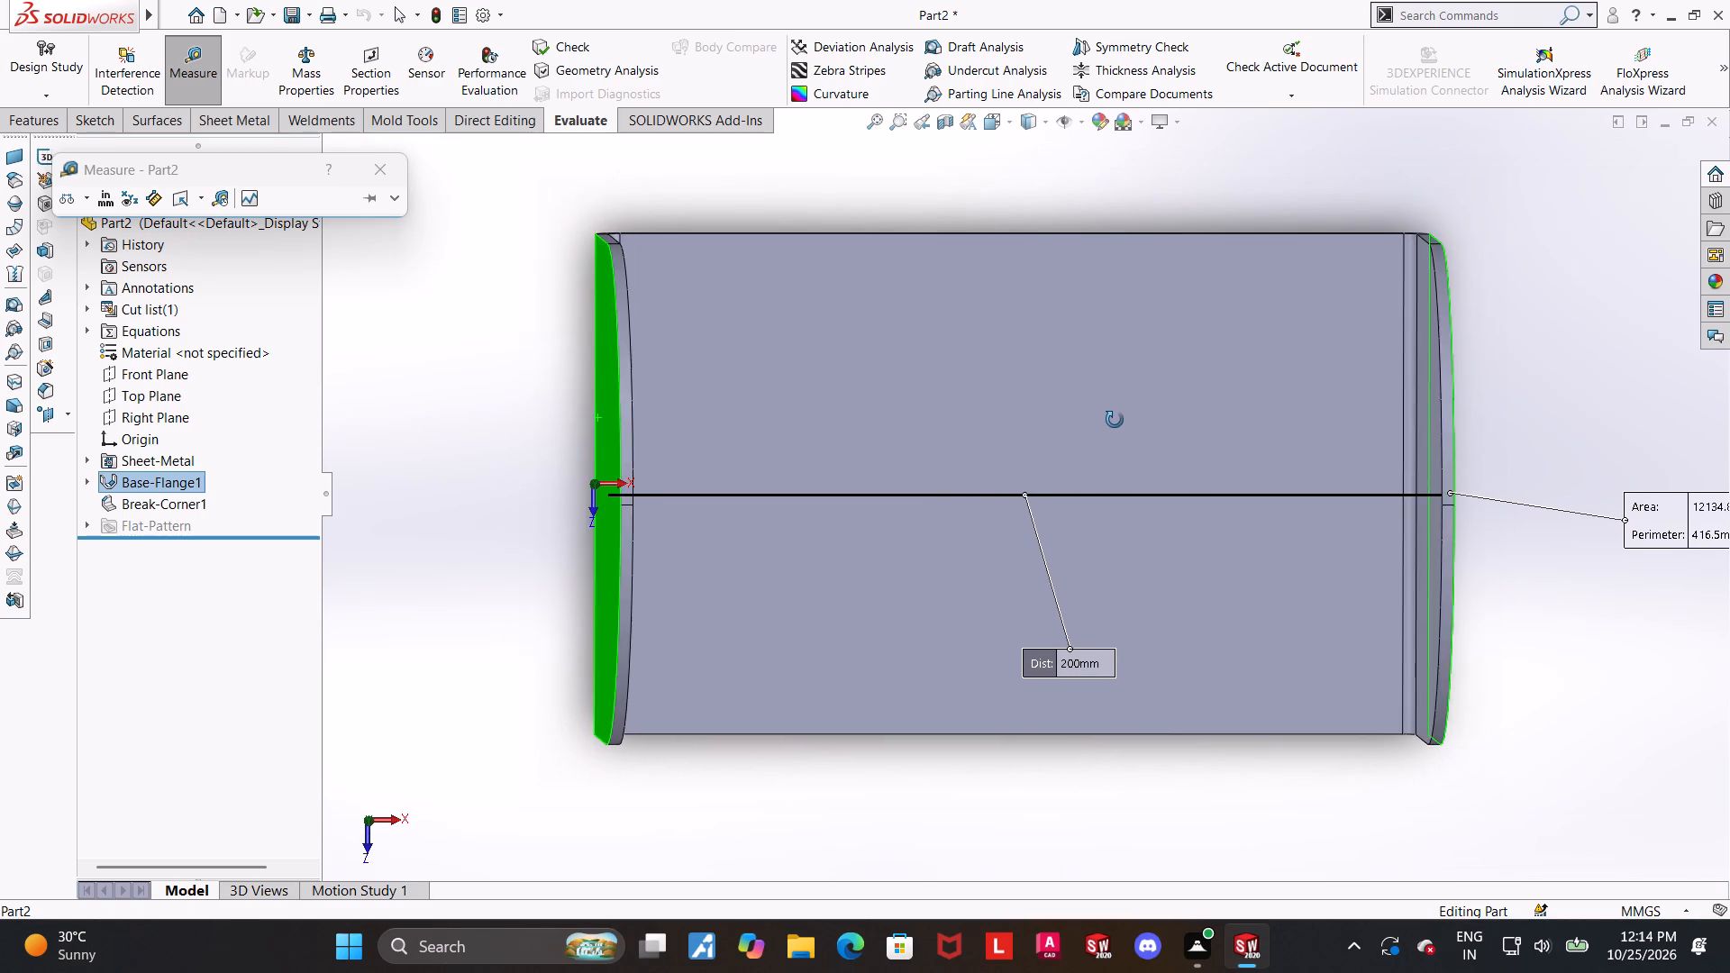
middle_drag(1115, 420, 1112, 420)
key(Escape)
Start a new sketch on the outer face of the upright flange opposite the origin, viewed normal to the face.
scroll(1225, 478, up, 2)
middle_drag(1184, 466, 1033, 306)
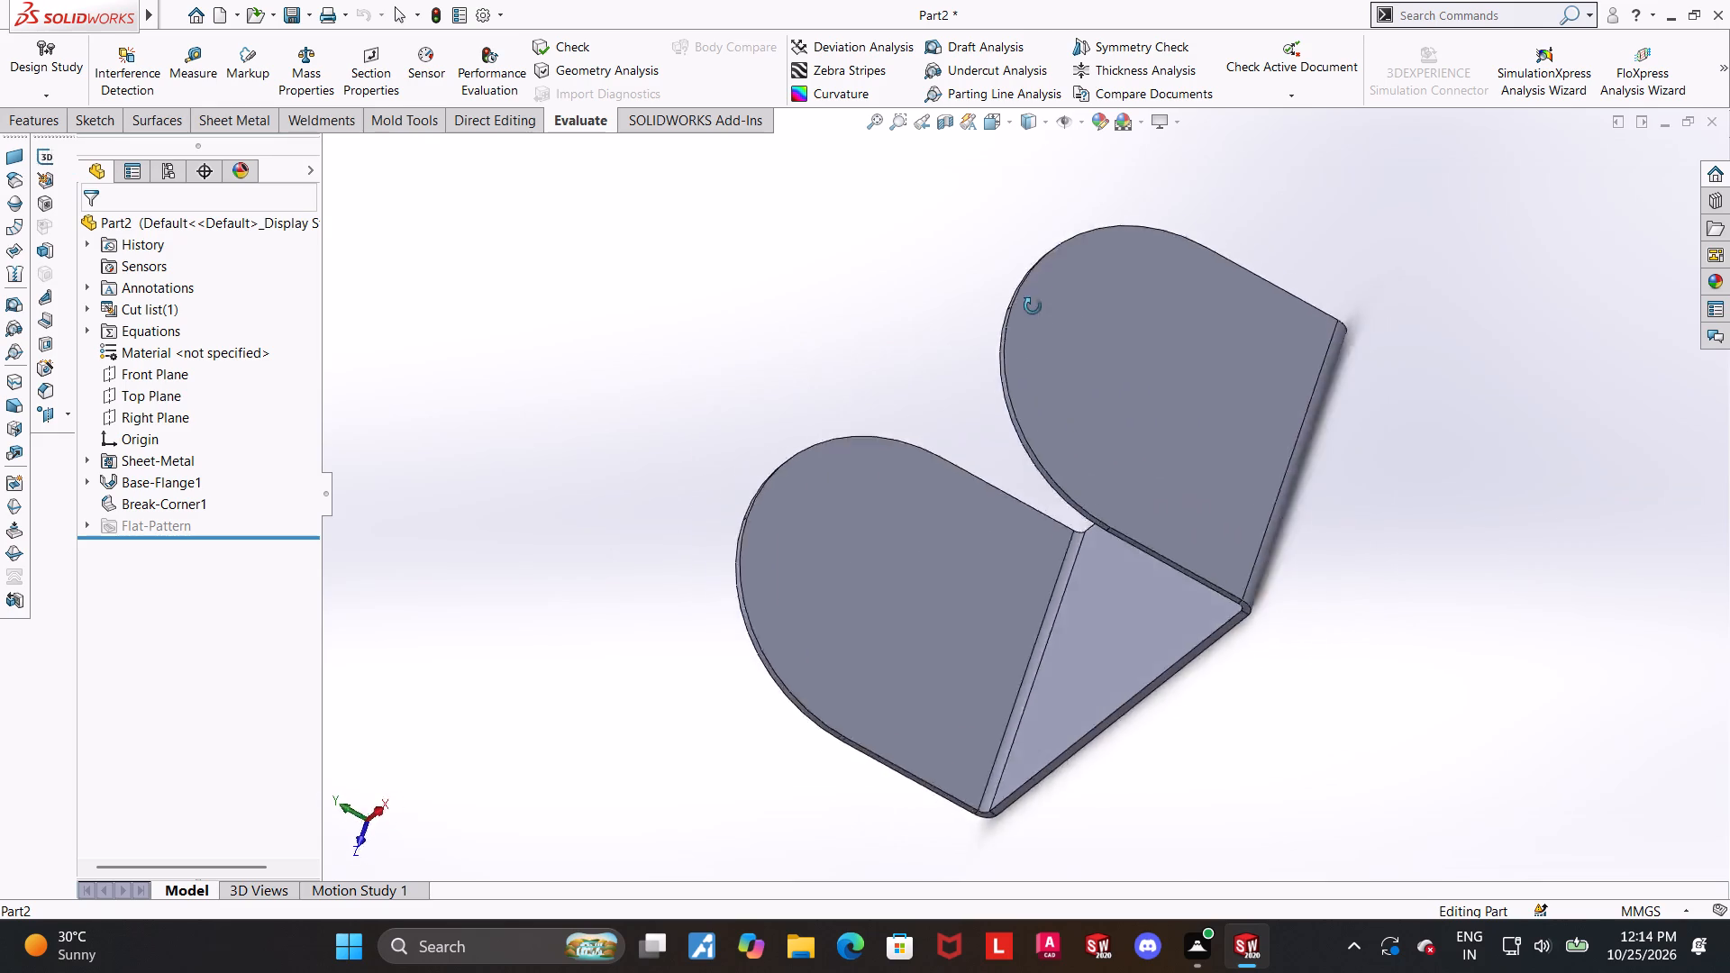
middle_drag(1033, 306, 1066, 474)
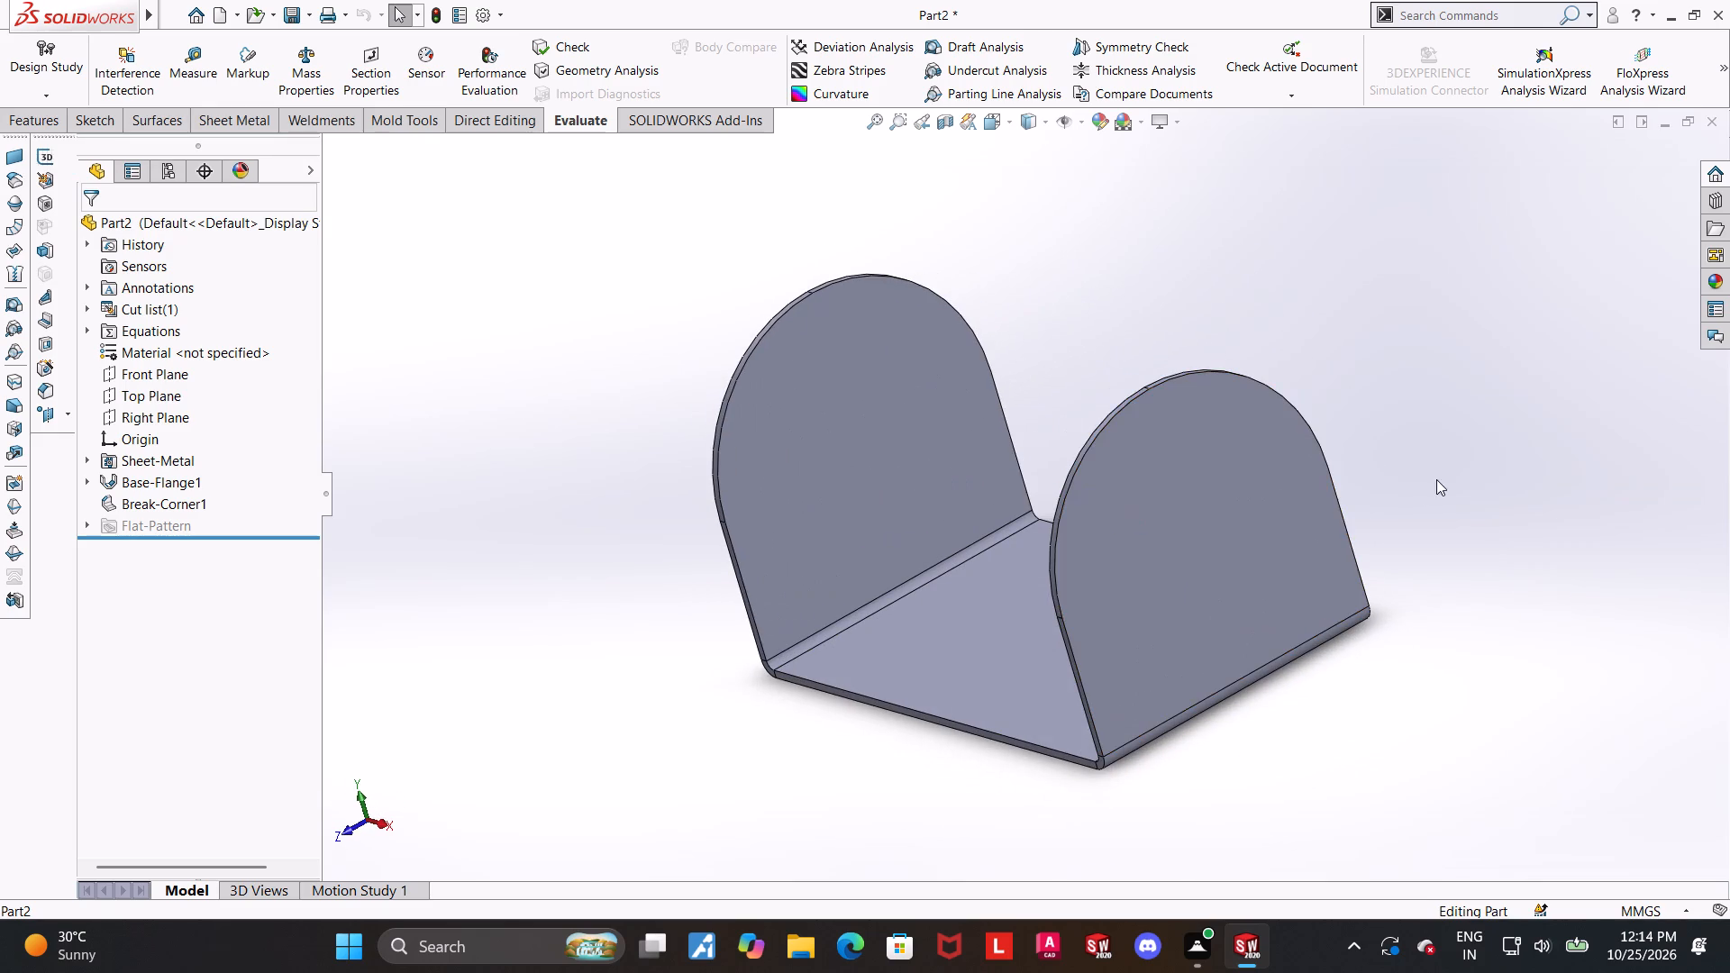
click(1435, 517)
click(1124, 541)
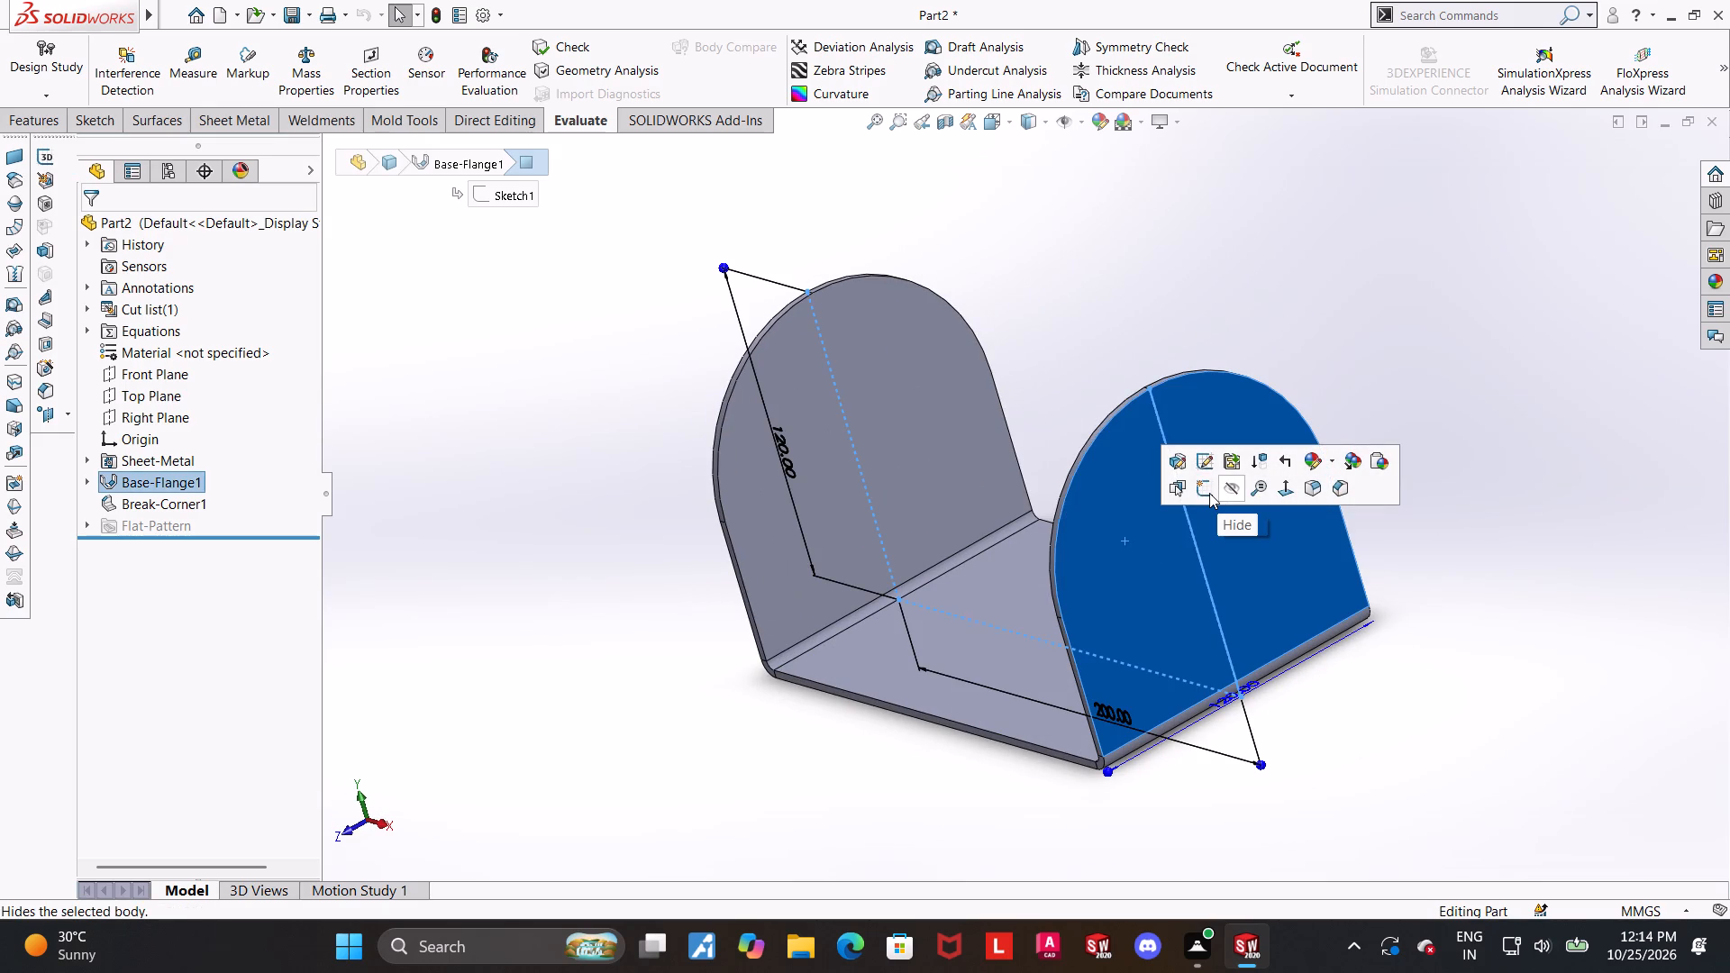
click(1209, 493)
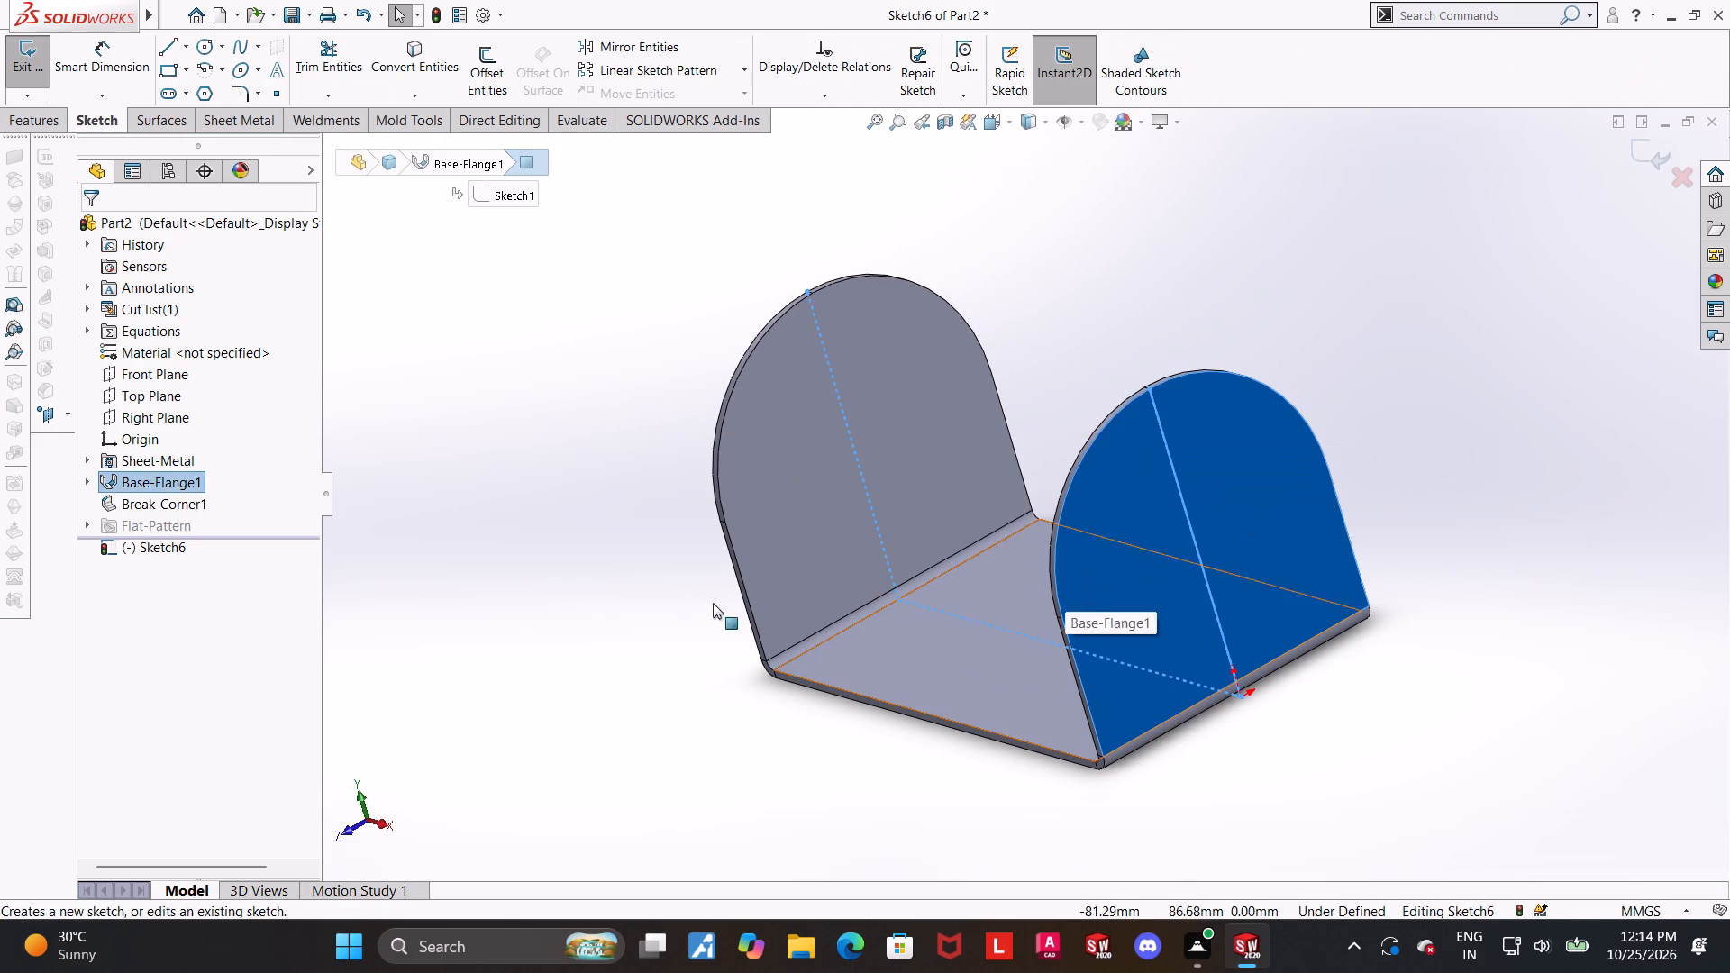
click(157, 541)
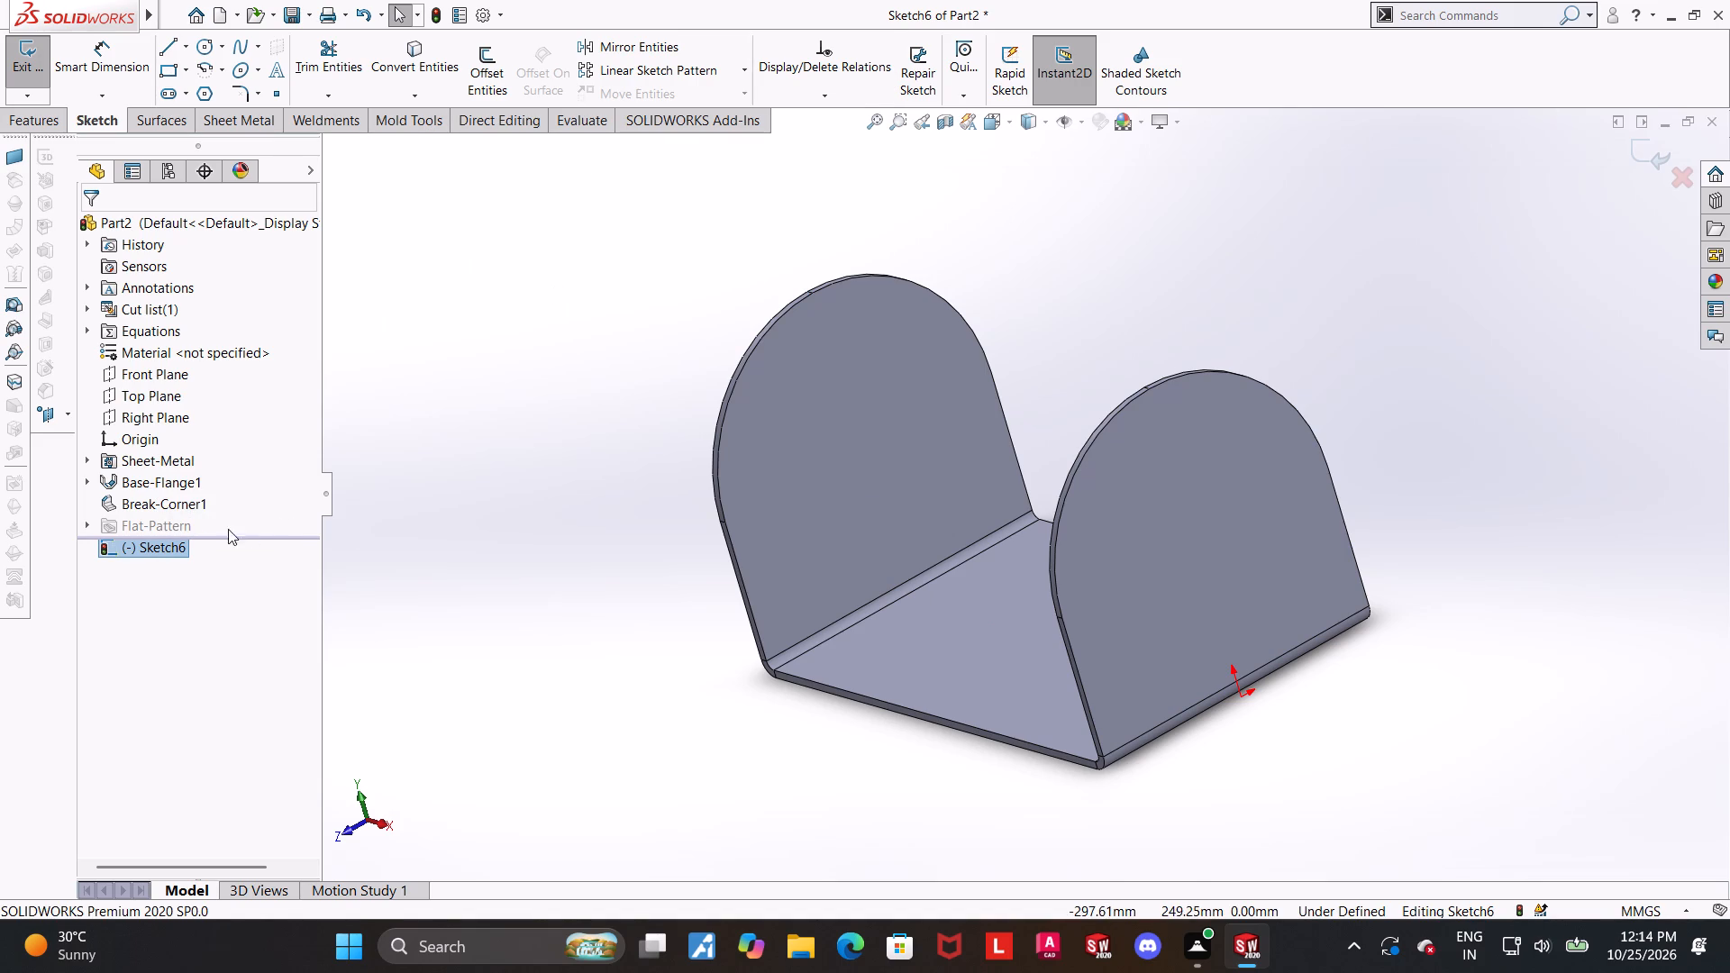
click(150, 550)
click(190, 525)
click(442, 550)
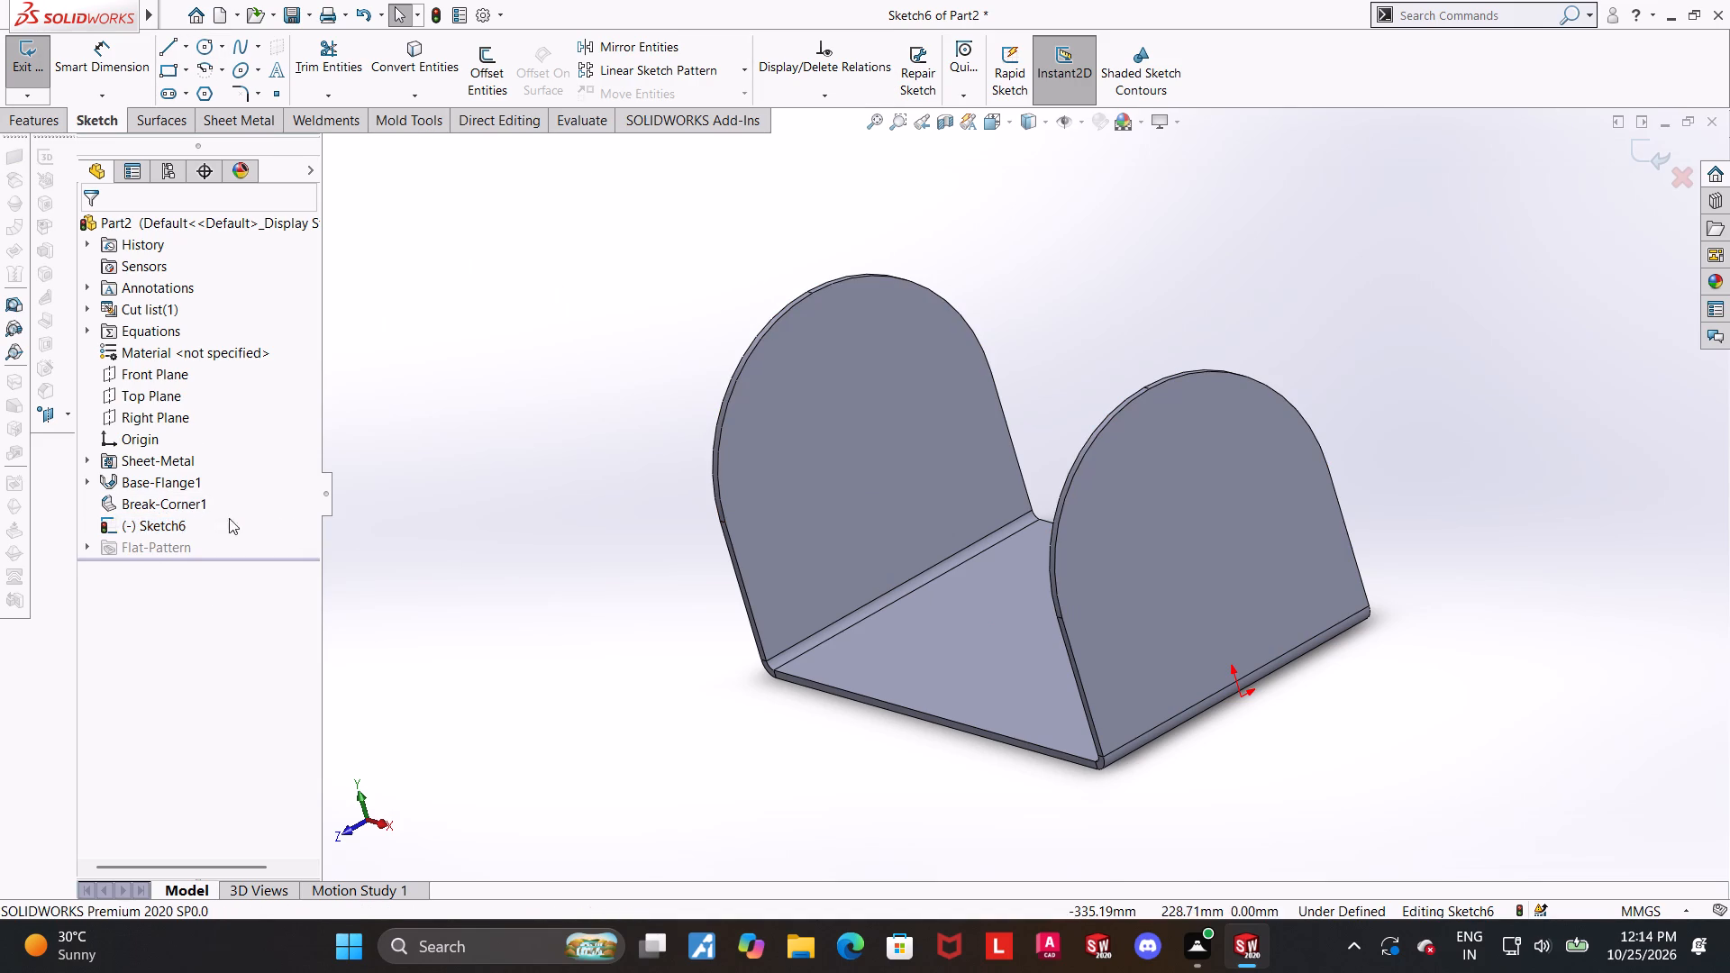
click(162, 521)
click(205, 494)
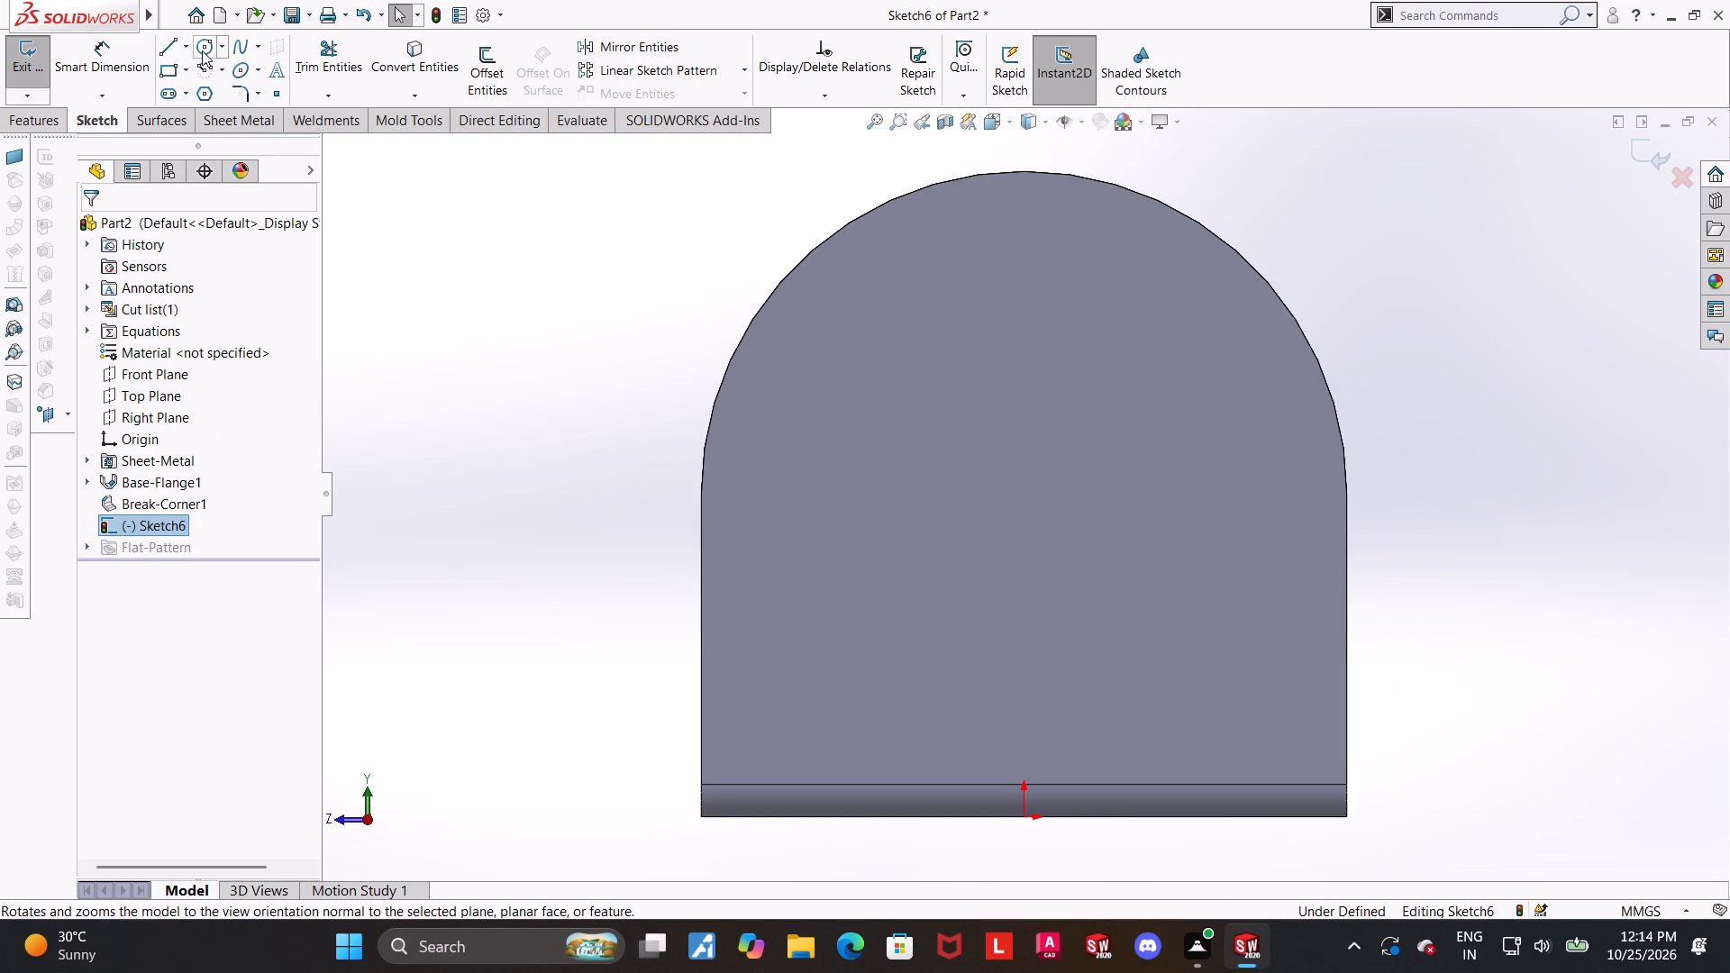
Sketch a circle directly above the origin on the flange's outer face and dimension its diameter to 50 mm.
click(203, 50)
click(1020, 430)
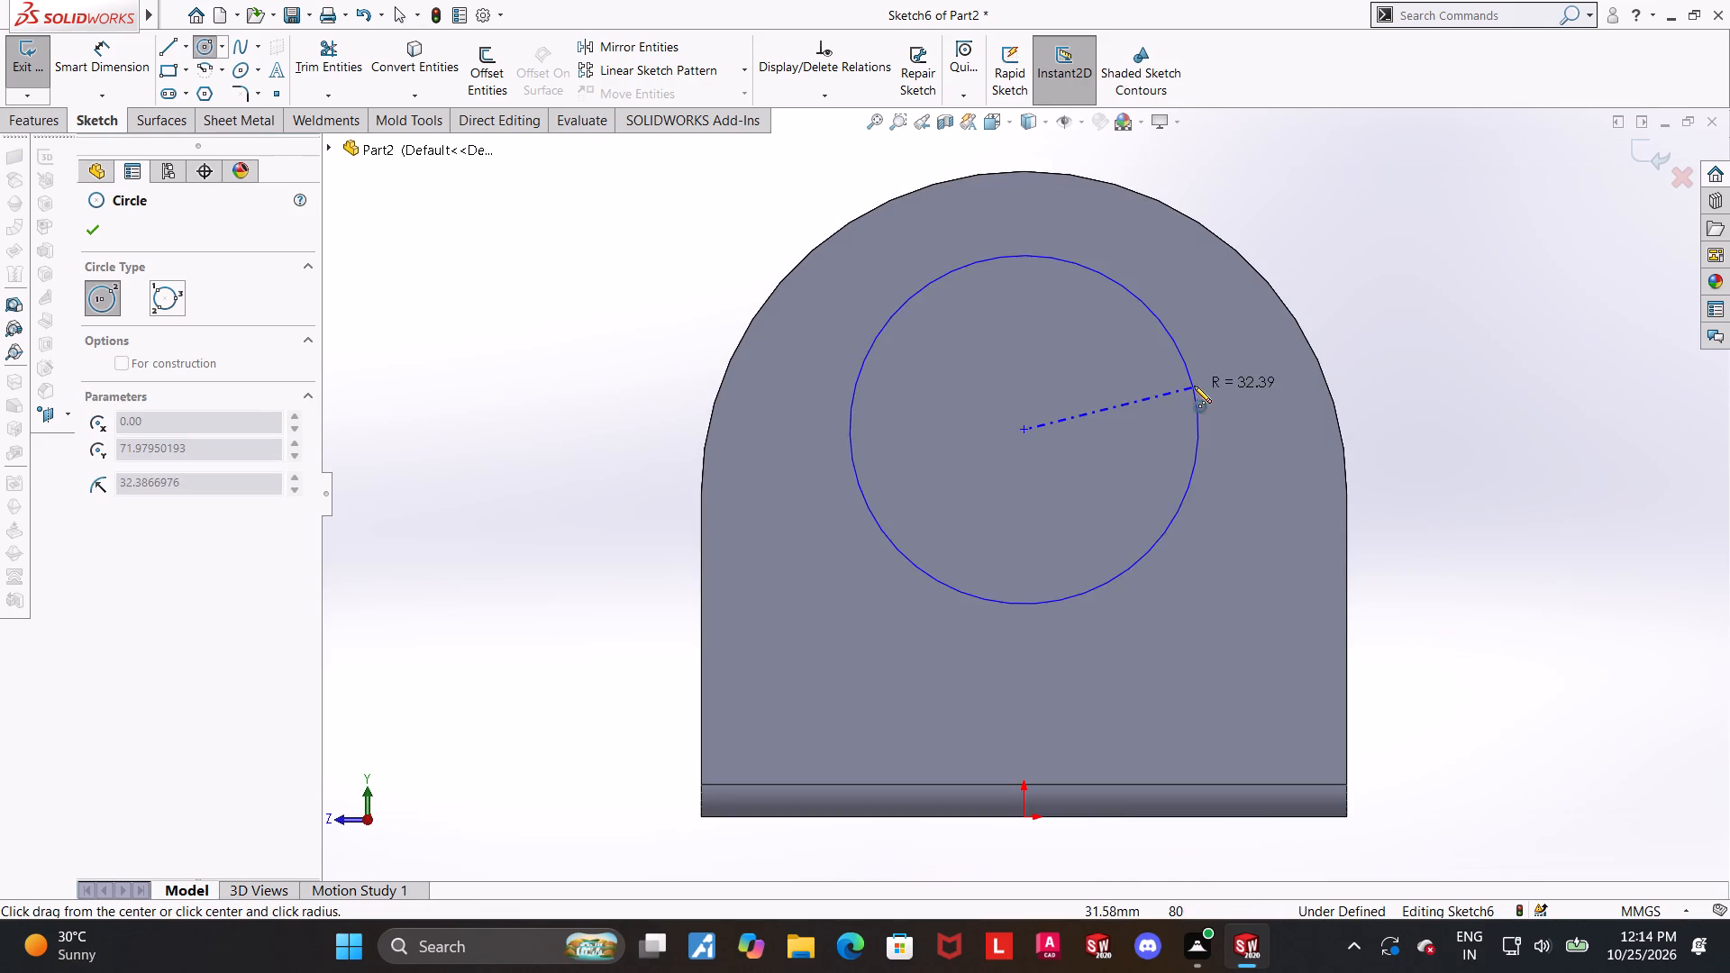
click(1191, 386)
key(Escape)
click(88, 54)
scroll(1227, 284, up, 1)
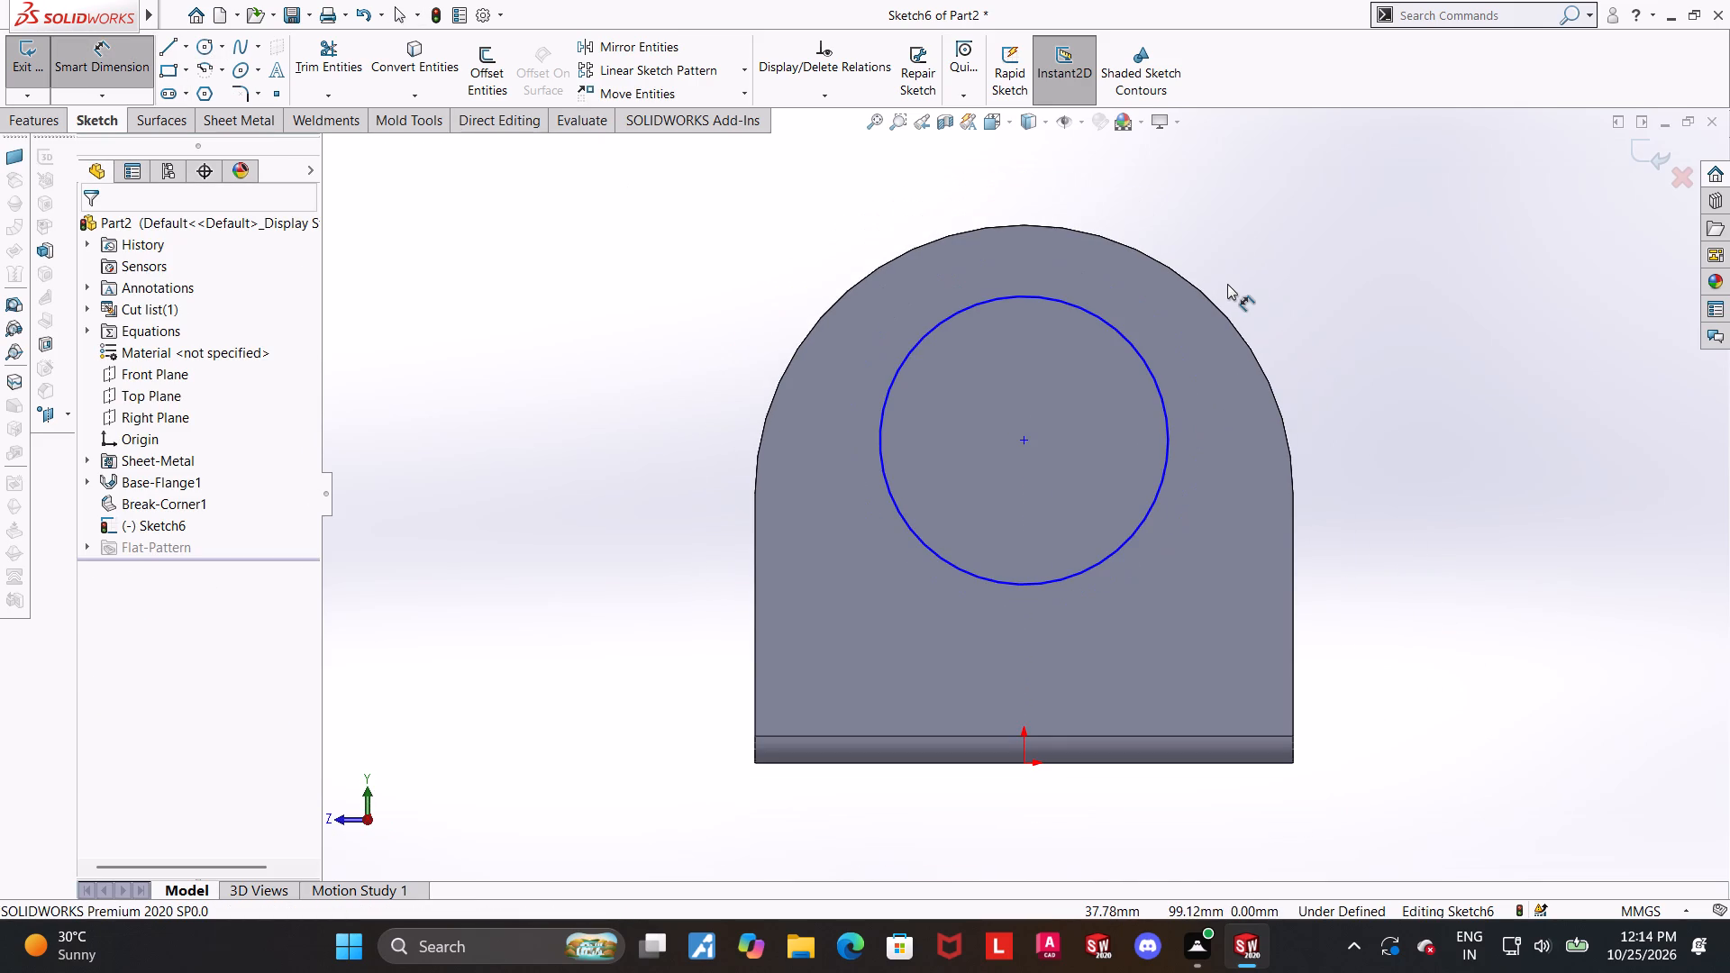
scroll(1227, 284, down, 1)
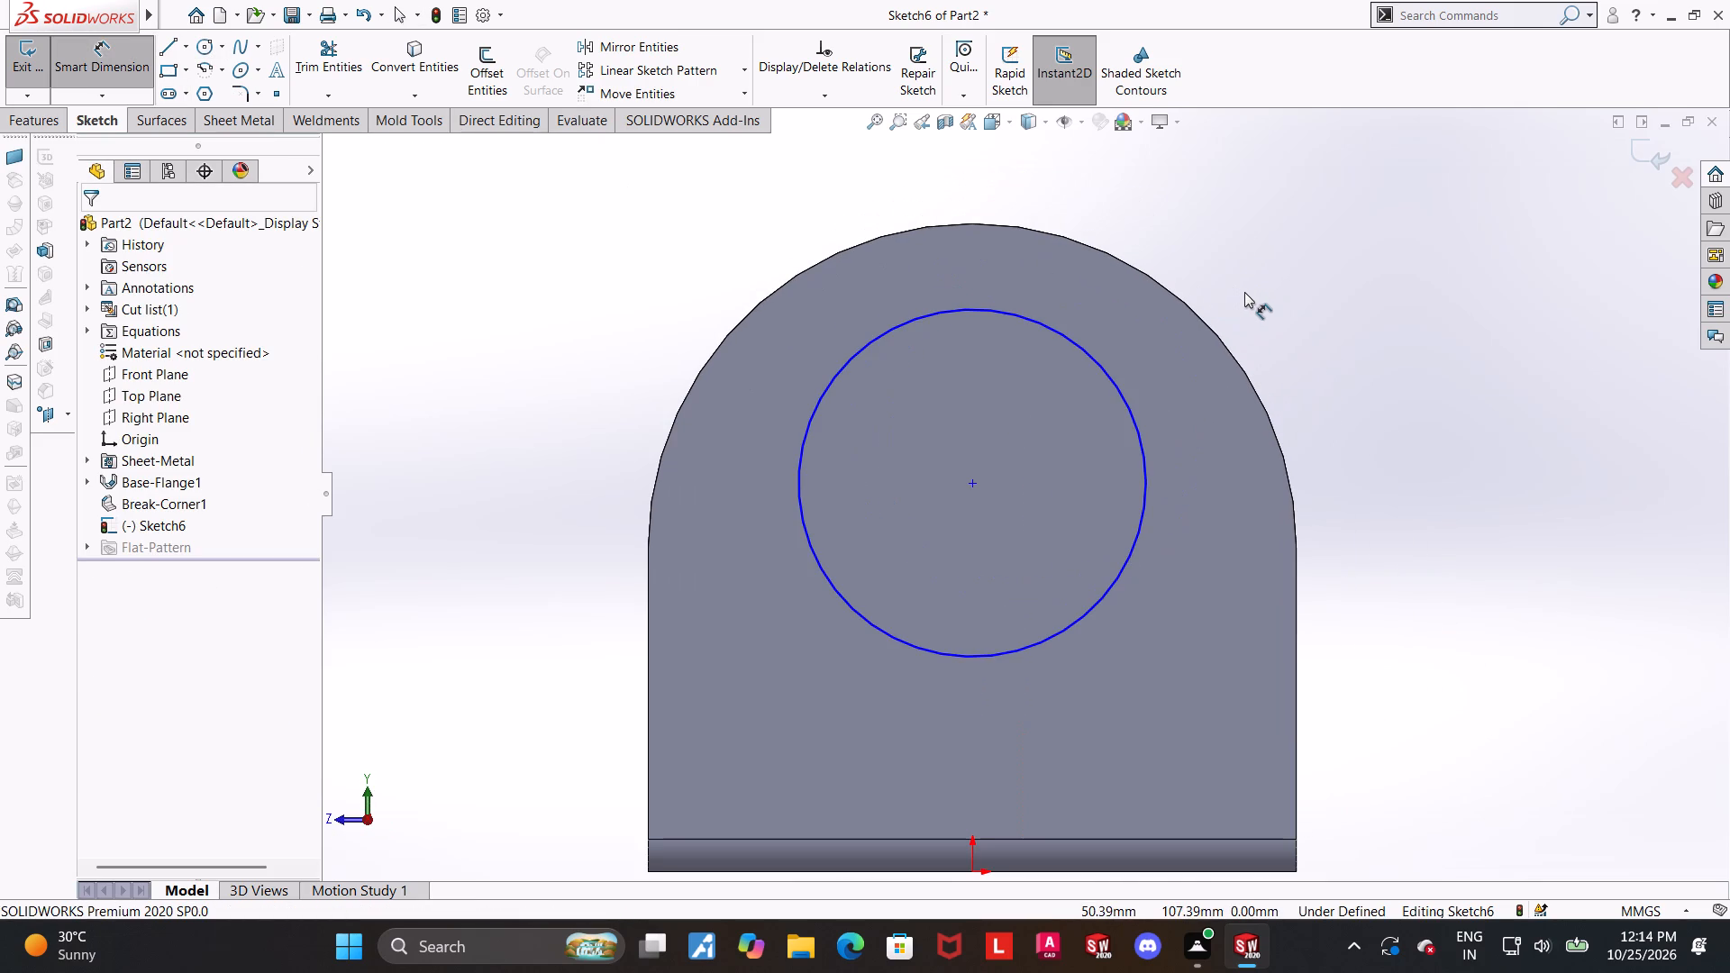
click(1092, 359)
click(1291, 267)
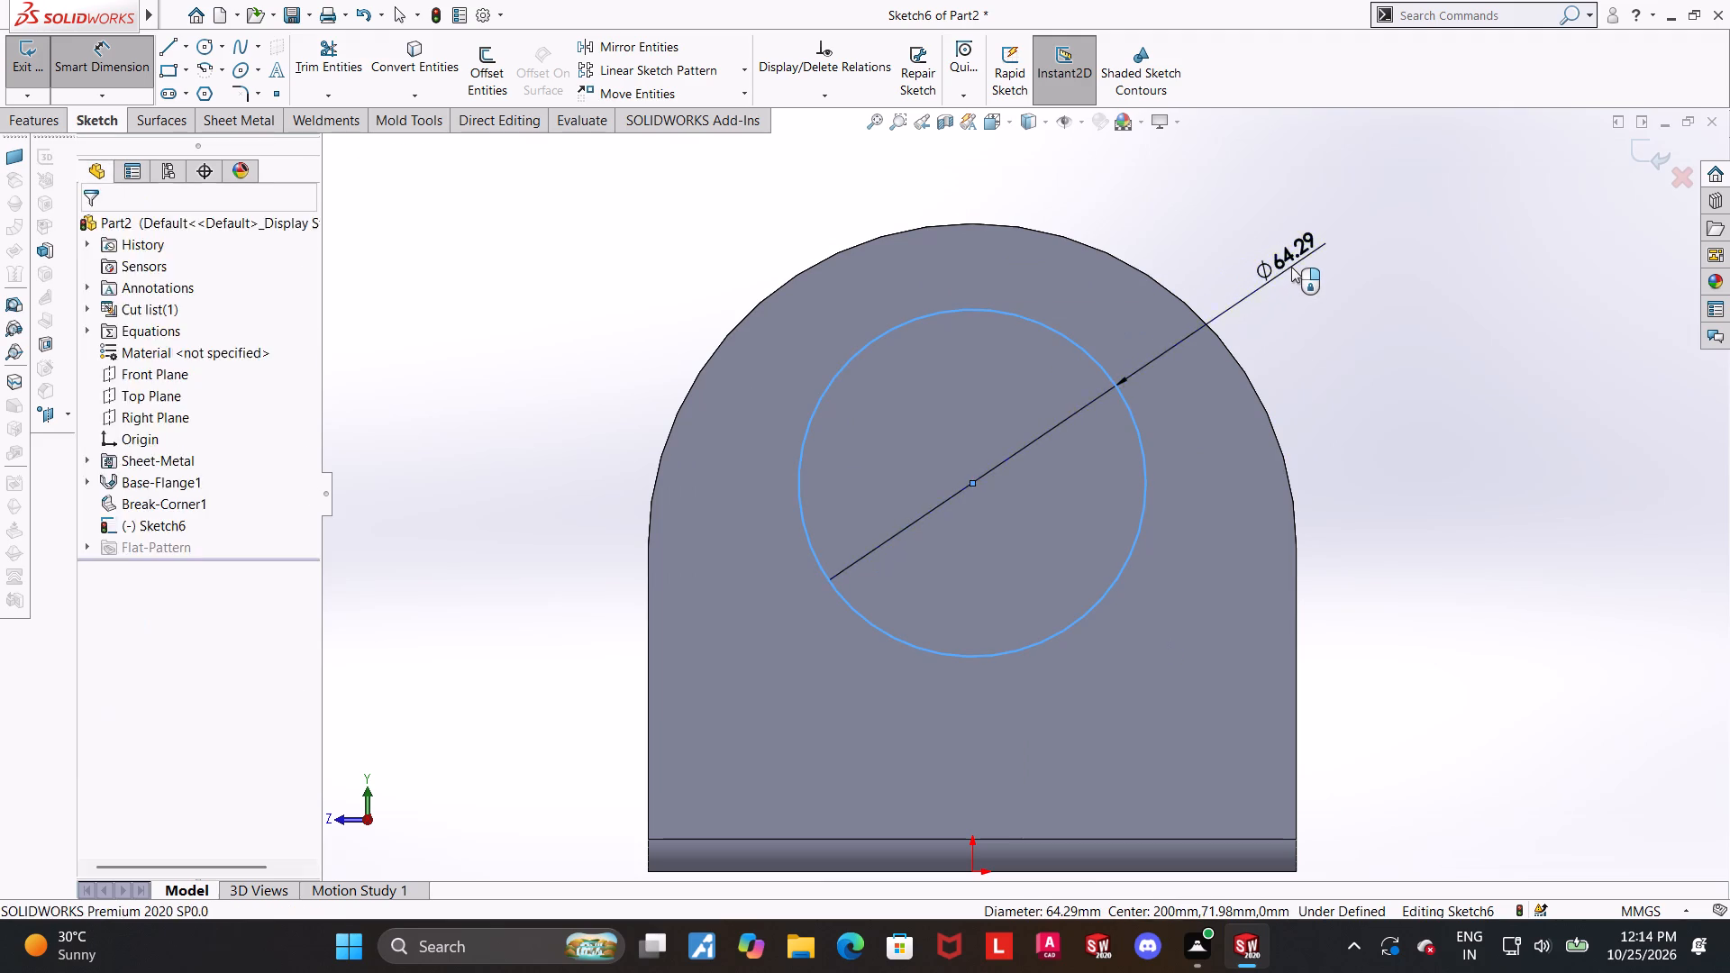
text(50)
key(Return)
key(Escape)
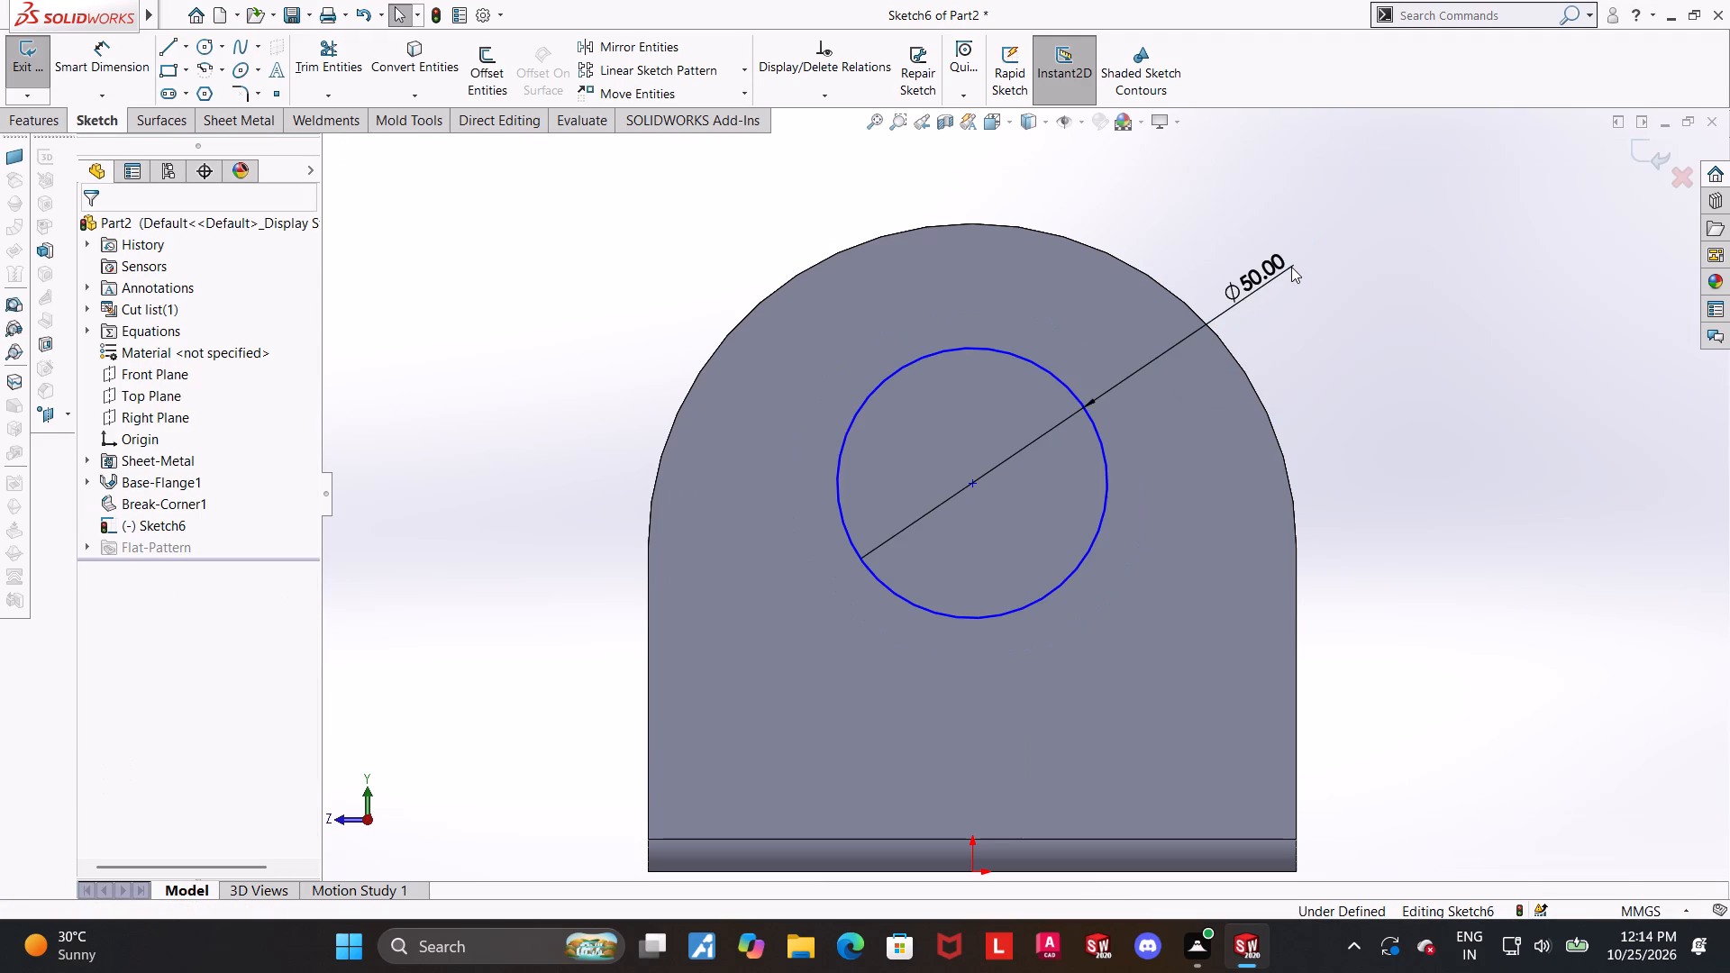
Make the circle concentric with the flange's rounded upper edge.
click(1398, 332)
click(1147, 274)
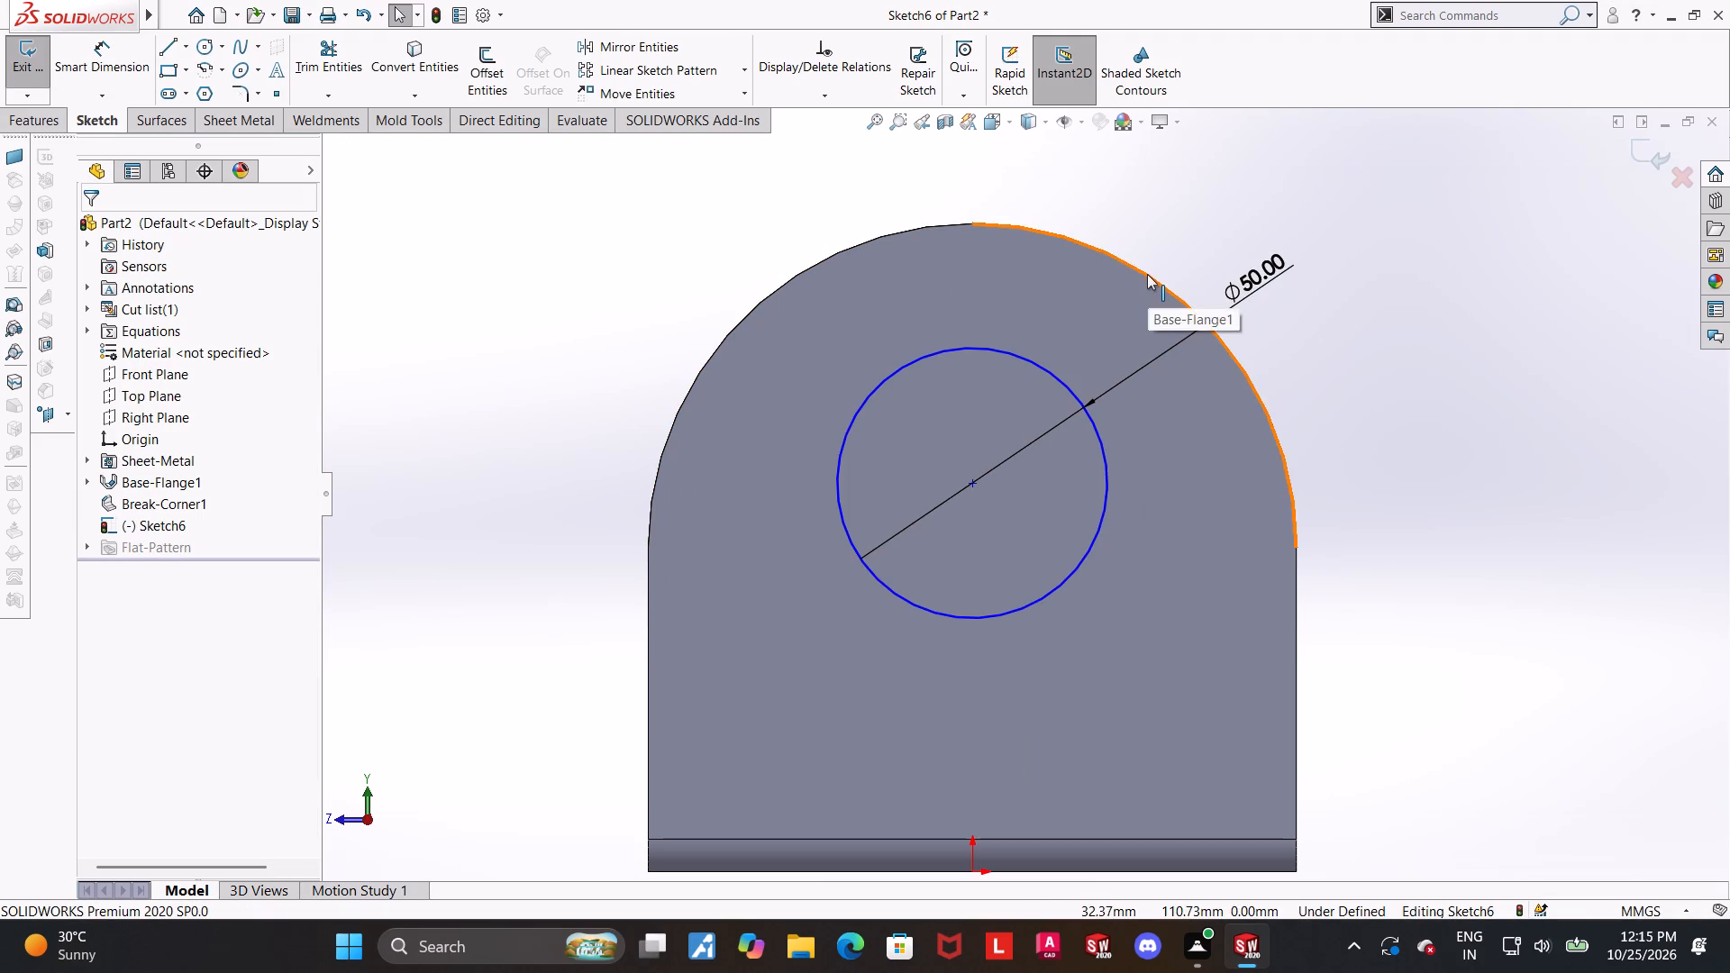
ctrl+click(993, 355)
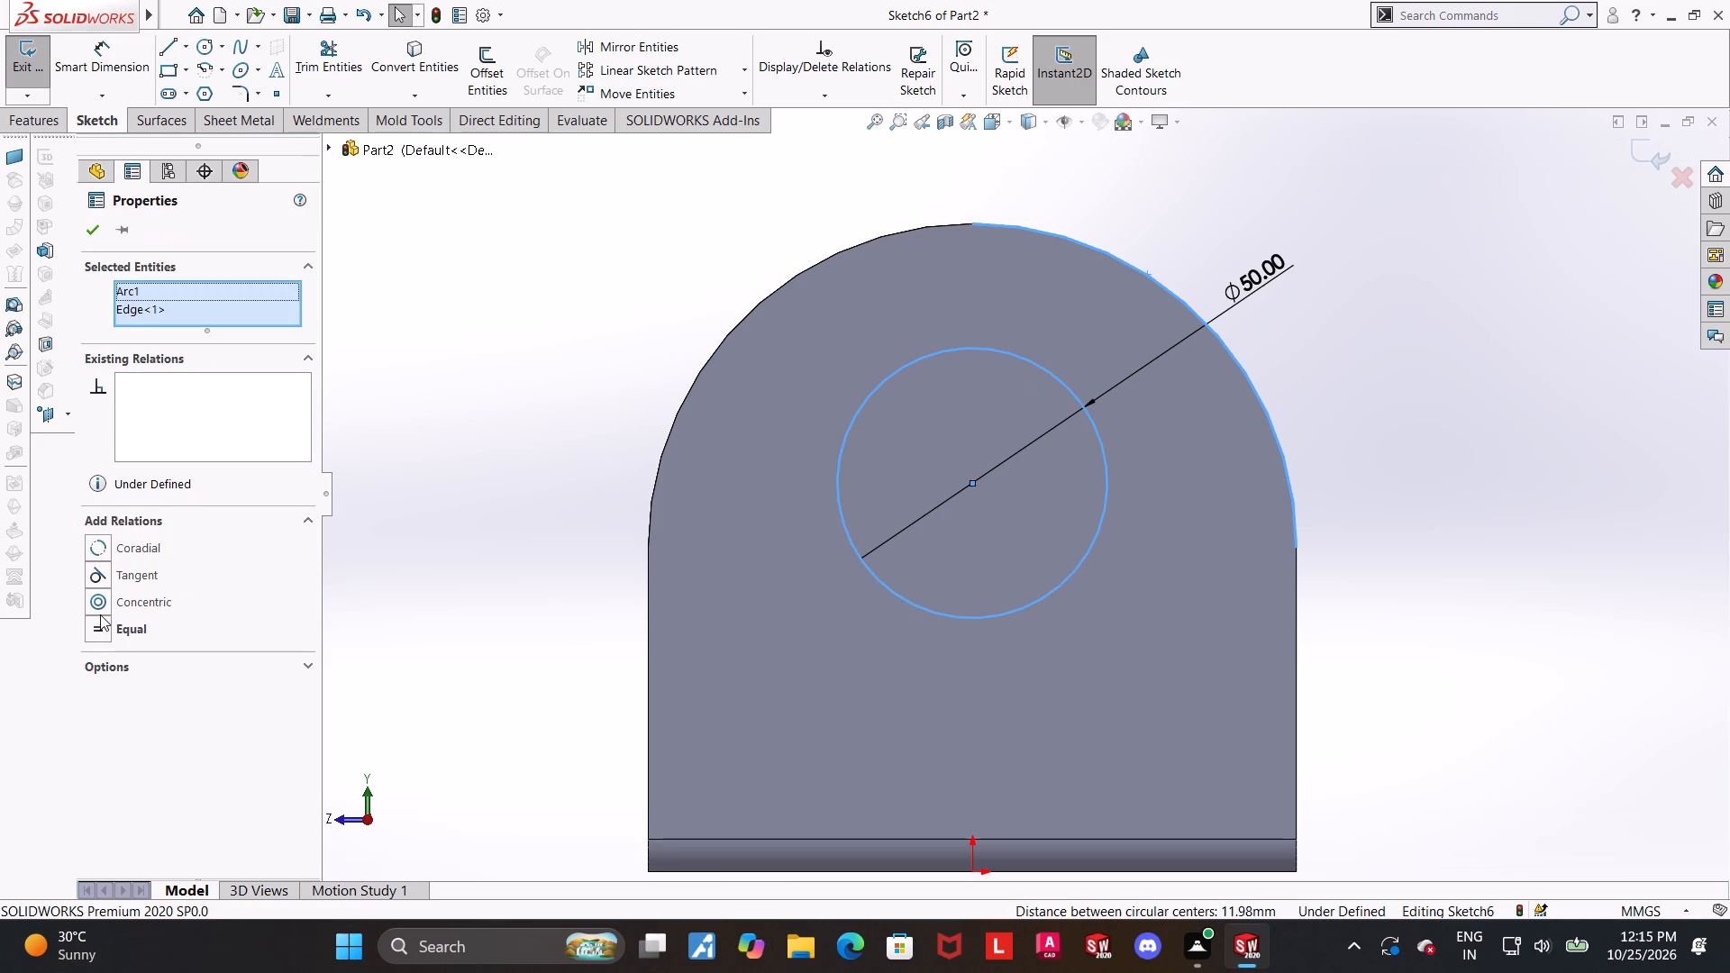
click(99, 609)
click(1580, 478)
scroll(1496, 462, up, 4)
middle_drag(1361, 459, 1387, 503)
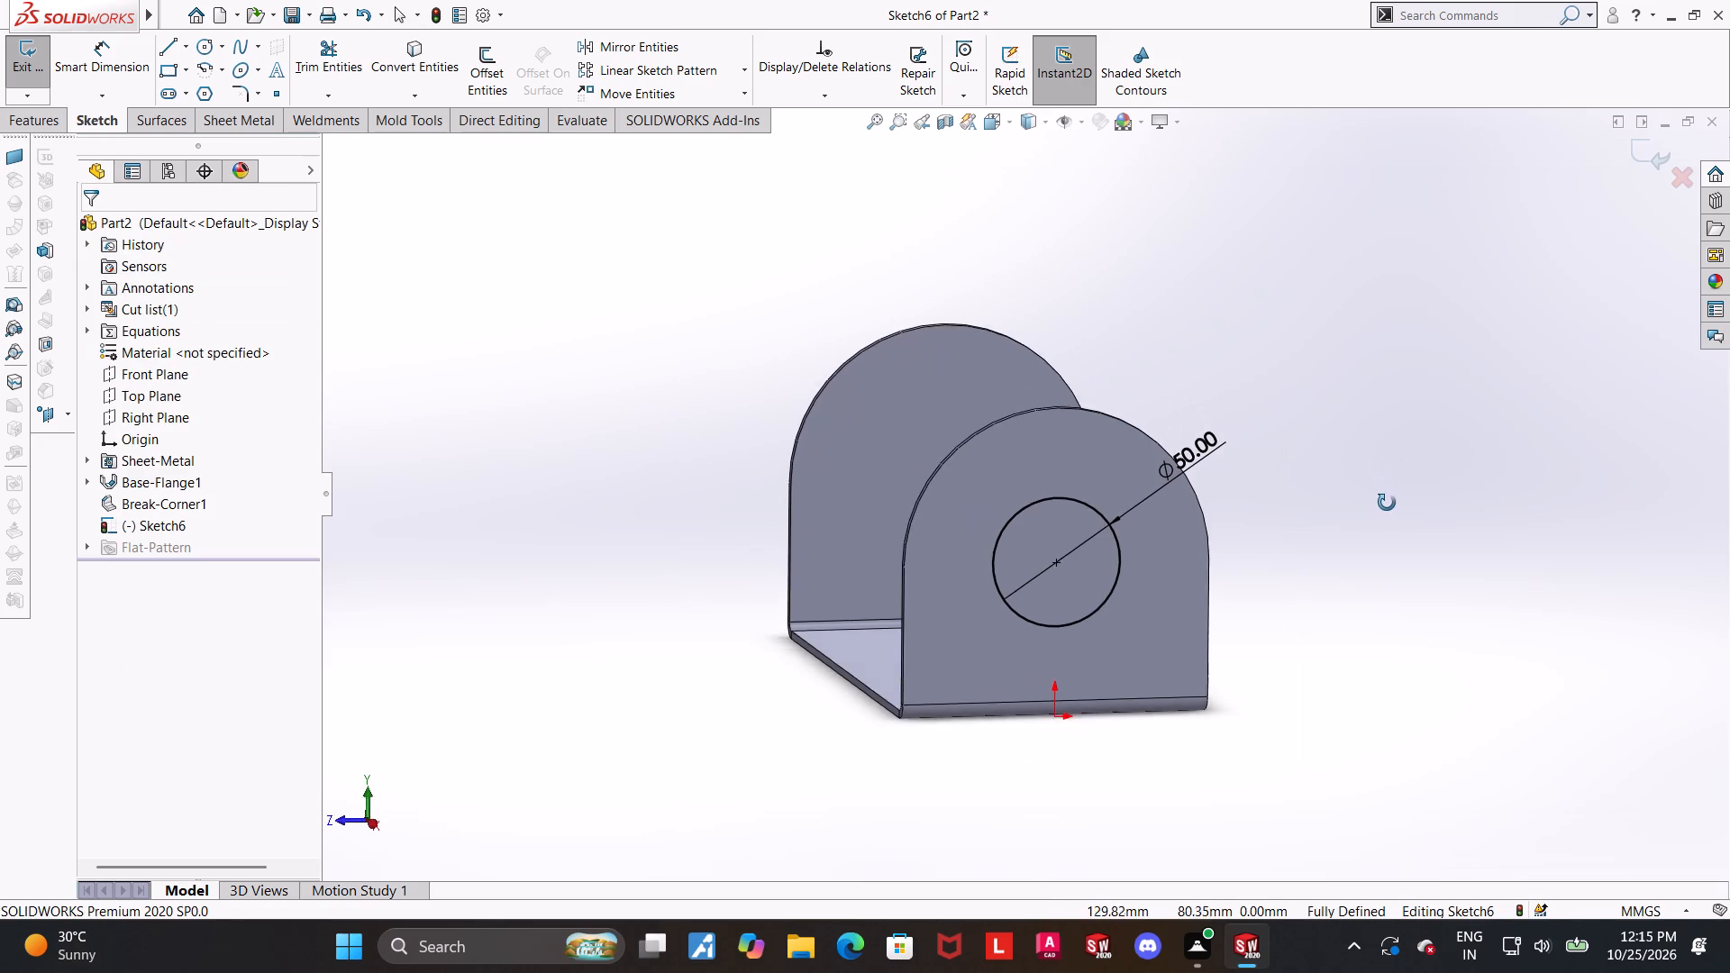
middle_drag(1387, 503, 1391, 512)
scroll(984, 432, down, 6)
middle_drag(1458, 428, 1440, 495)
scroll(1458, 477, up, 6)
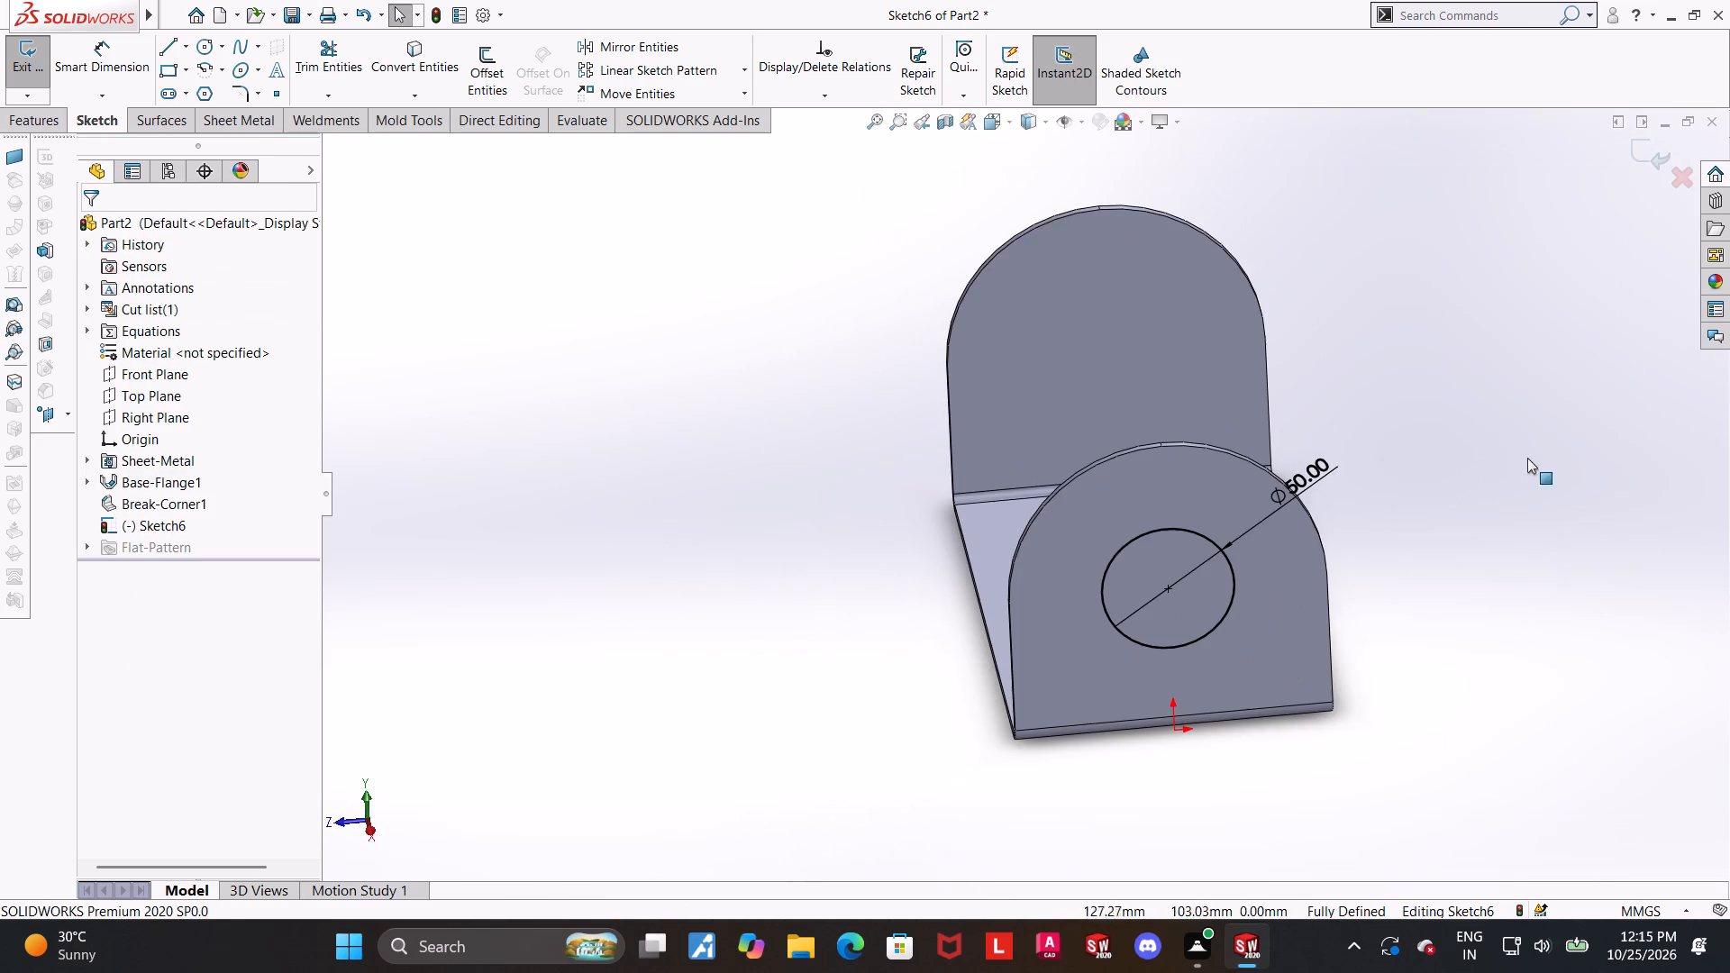
Finish and exit the sketch containing the 50 mm circle on the flange.
scroll(1353, 608, down, 4)
middle_drag(1330, 627, 1342, 606)
scroll(1342, 577, up, 3)
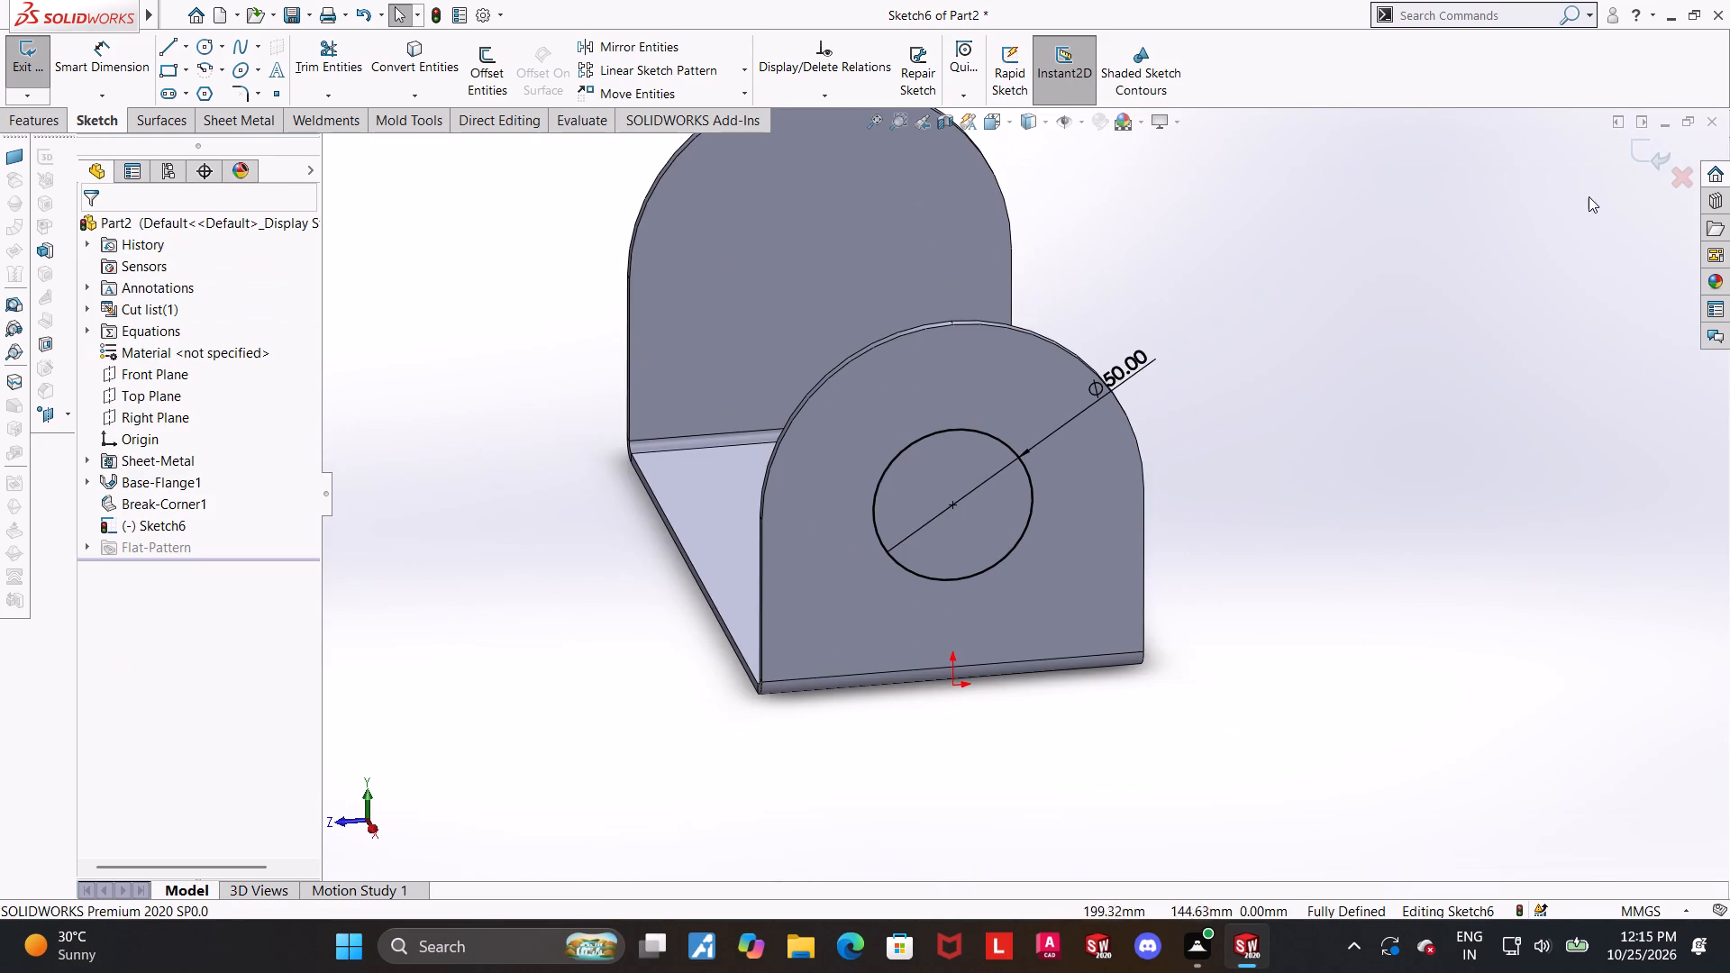
click(1638, 150)
scroll(1236, 456, up, 3)
scroll(1076, 496, down, 4)
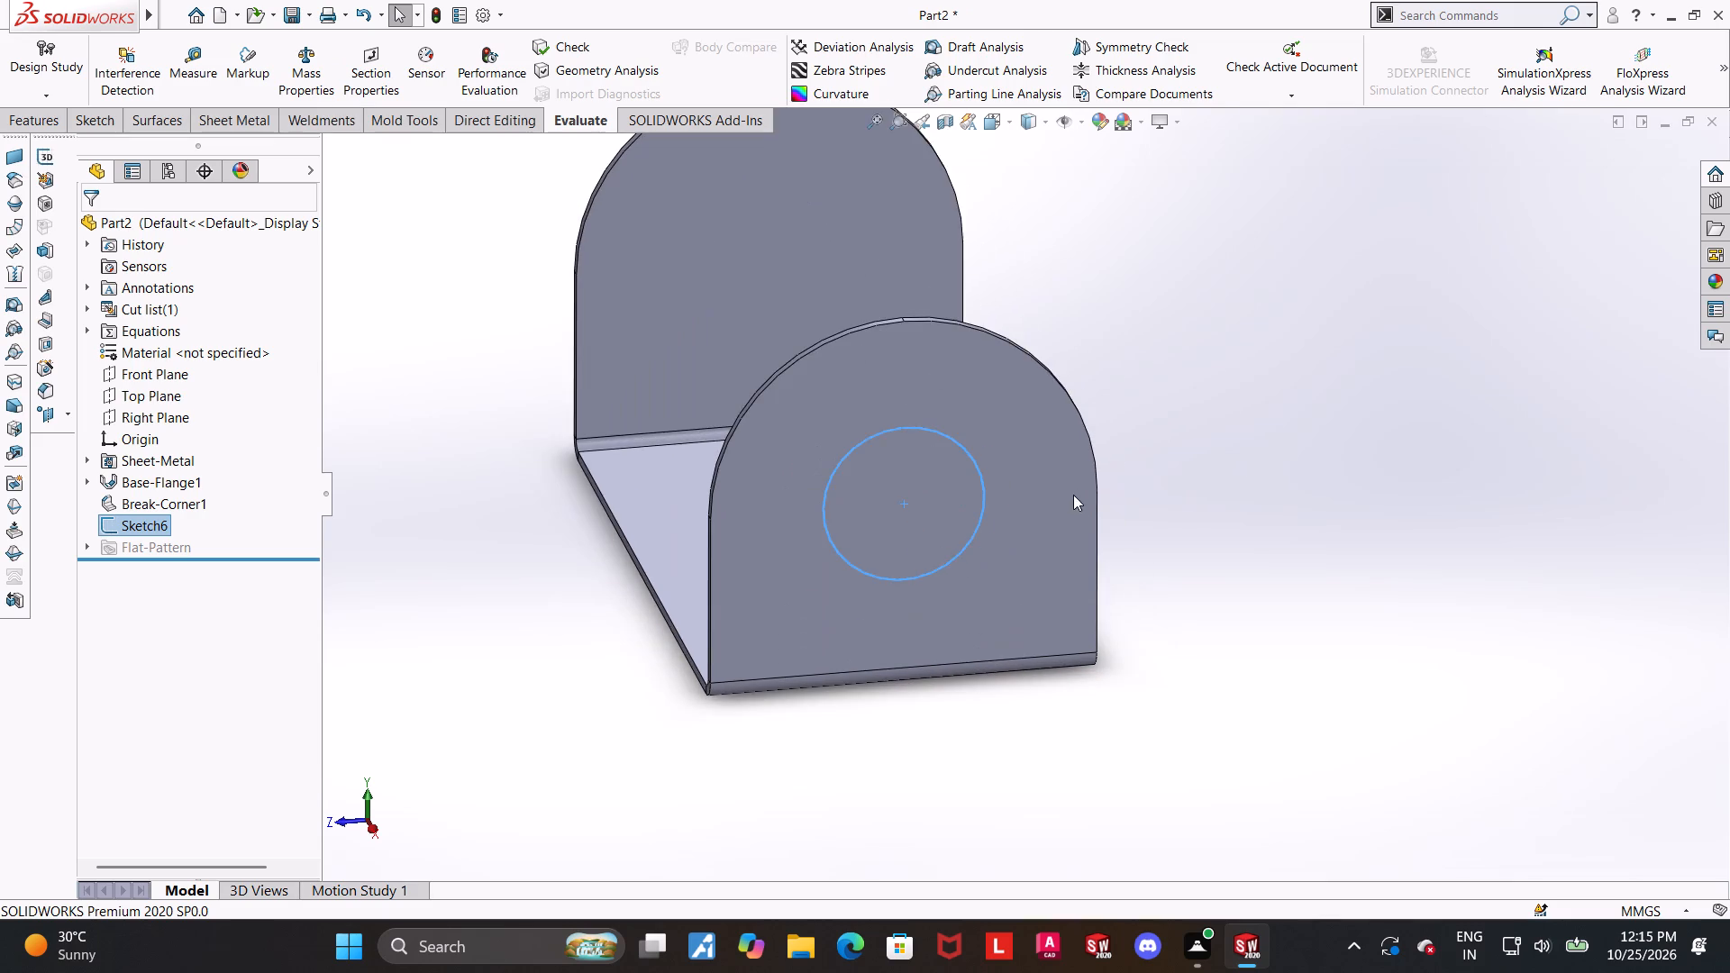
Cut the 50 mm circle through its flange with a sheet-metal Extruded Cut, blind, linked to thickness, as a normal cut.
middle_drag(1097, 481, 1089, 444)
middle_drag(1091, 447, 1109, 542)
scroll(912, 462, down, 5)
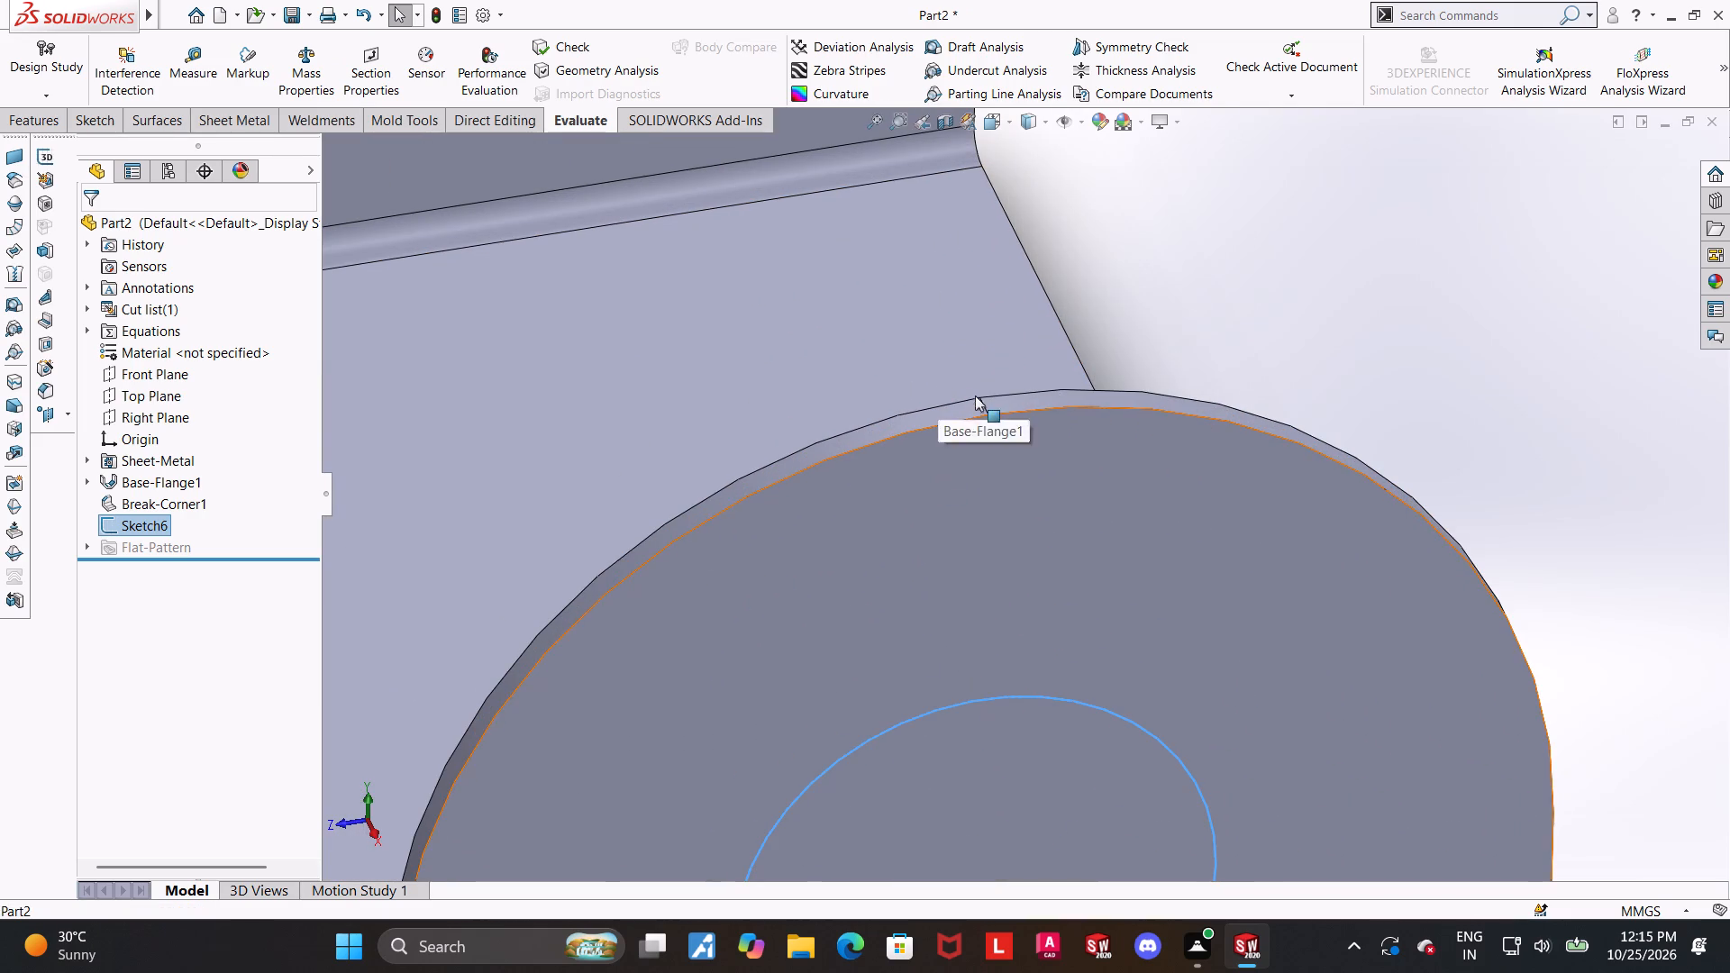
scroll(996, 409, up, 6)
click(1371, 527)
middle_drag(1340, 550, 1324, 427)
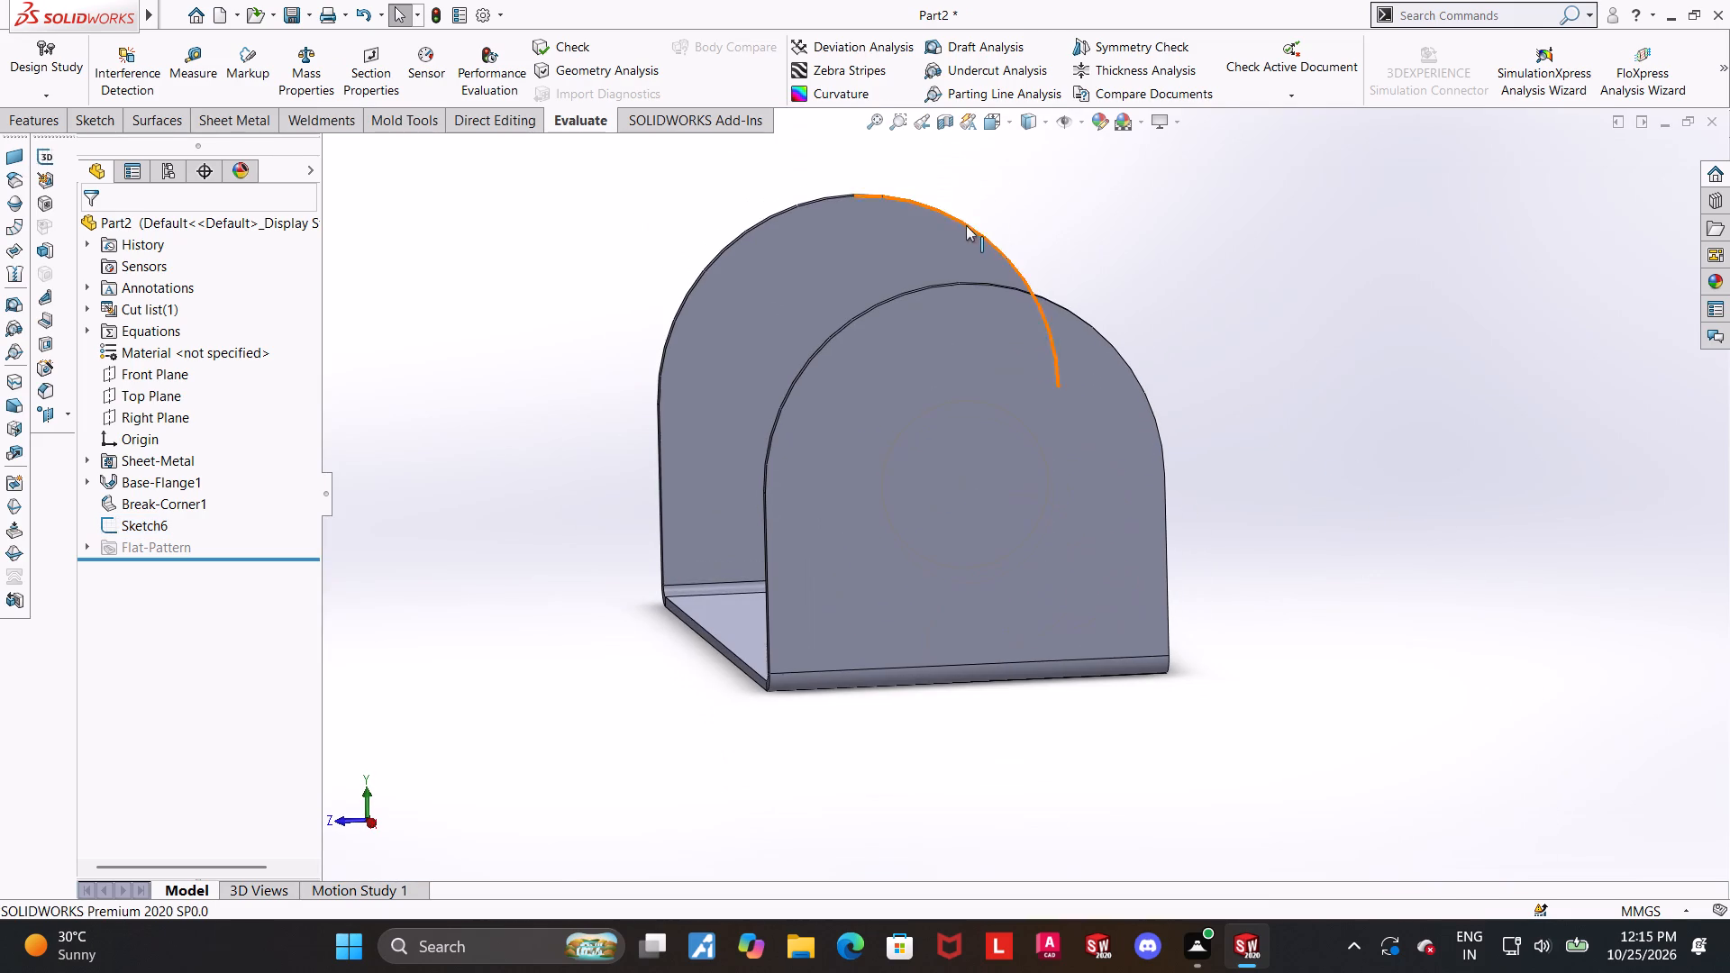
click(988, 133)
click(991, 116)
click(924, 577)
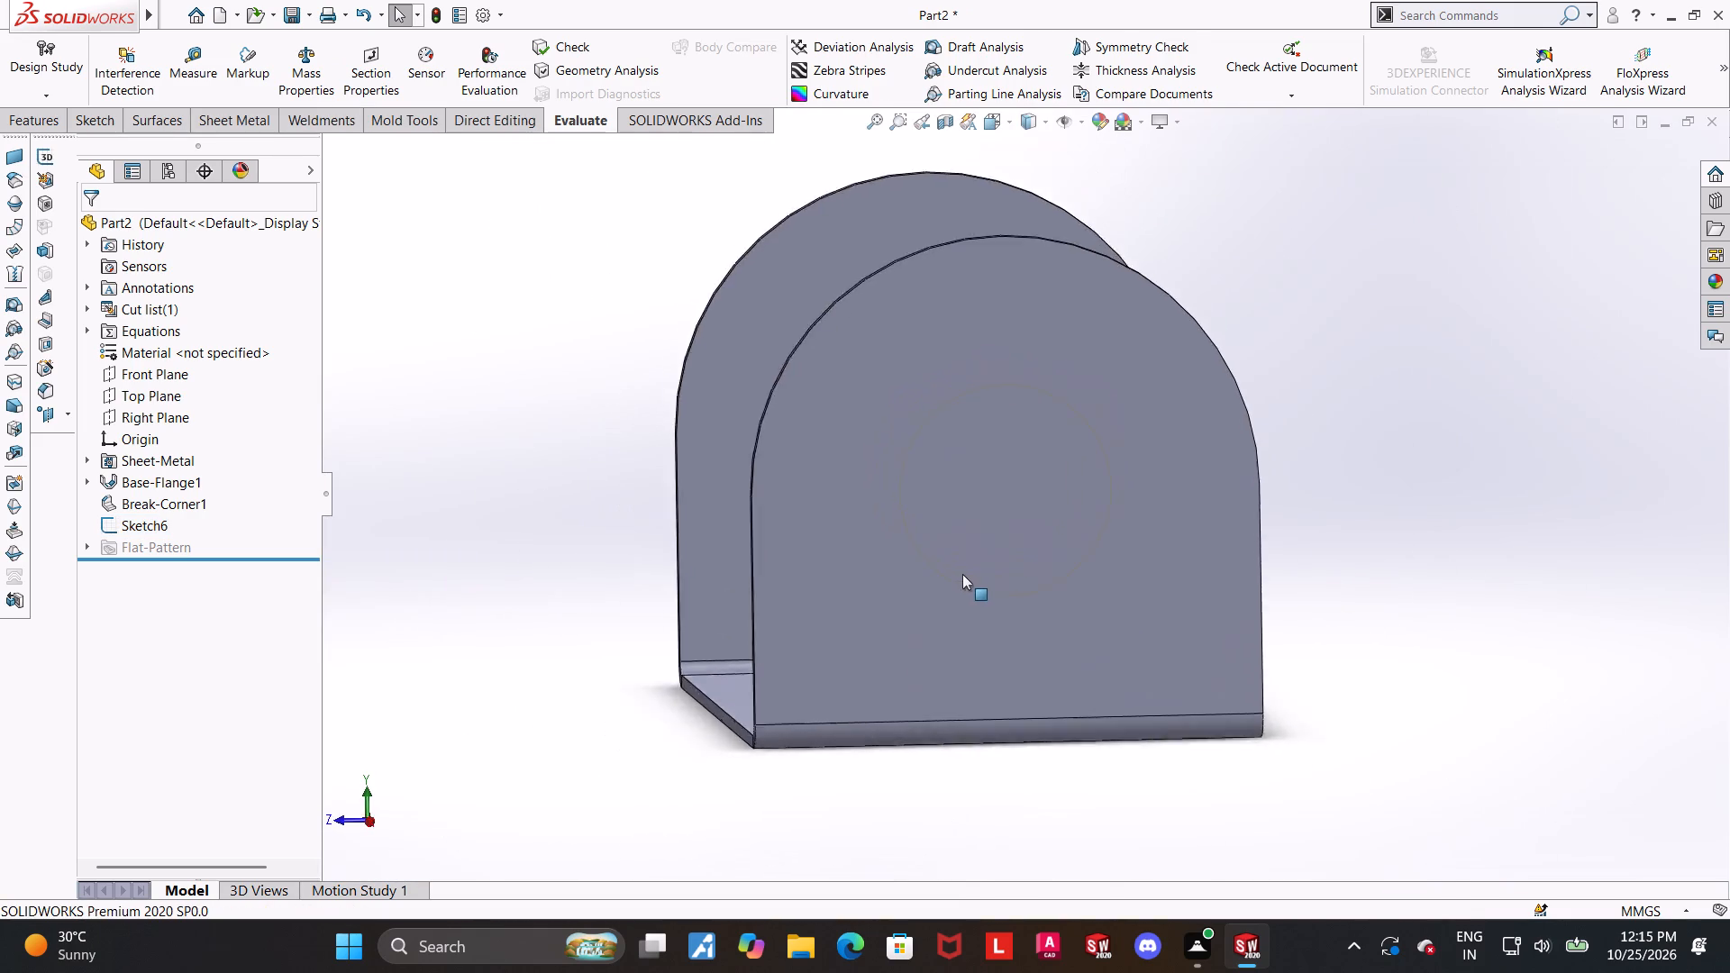
click(123, 529)
click(53, 112)
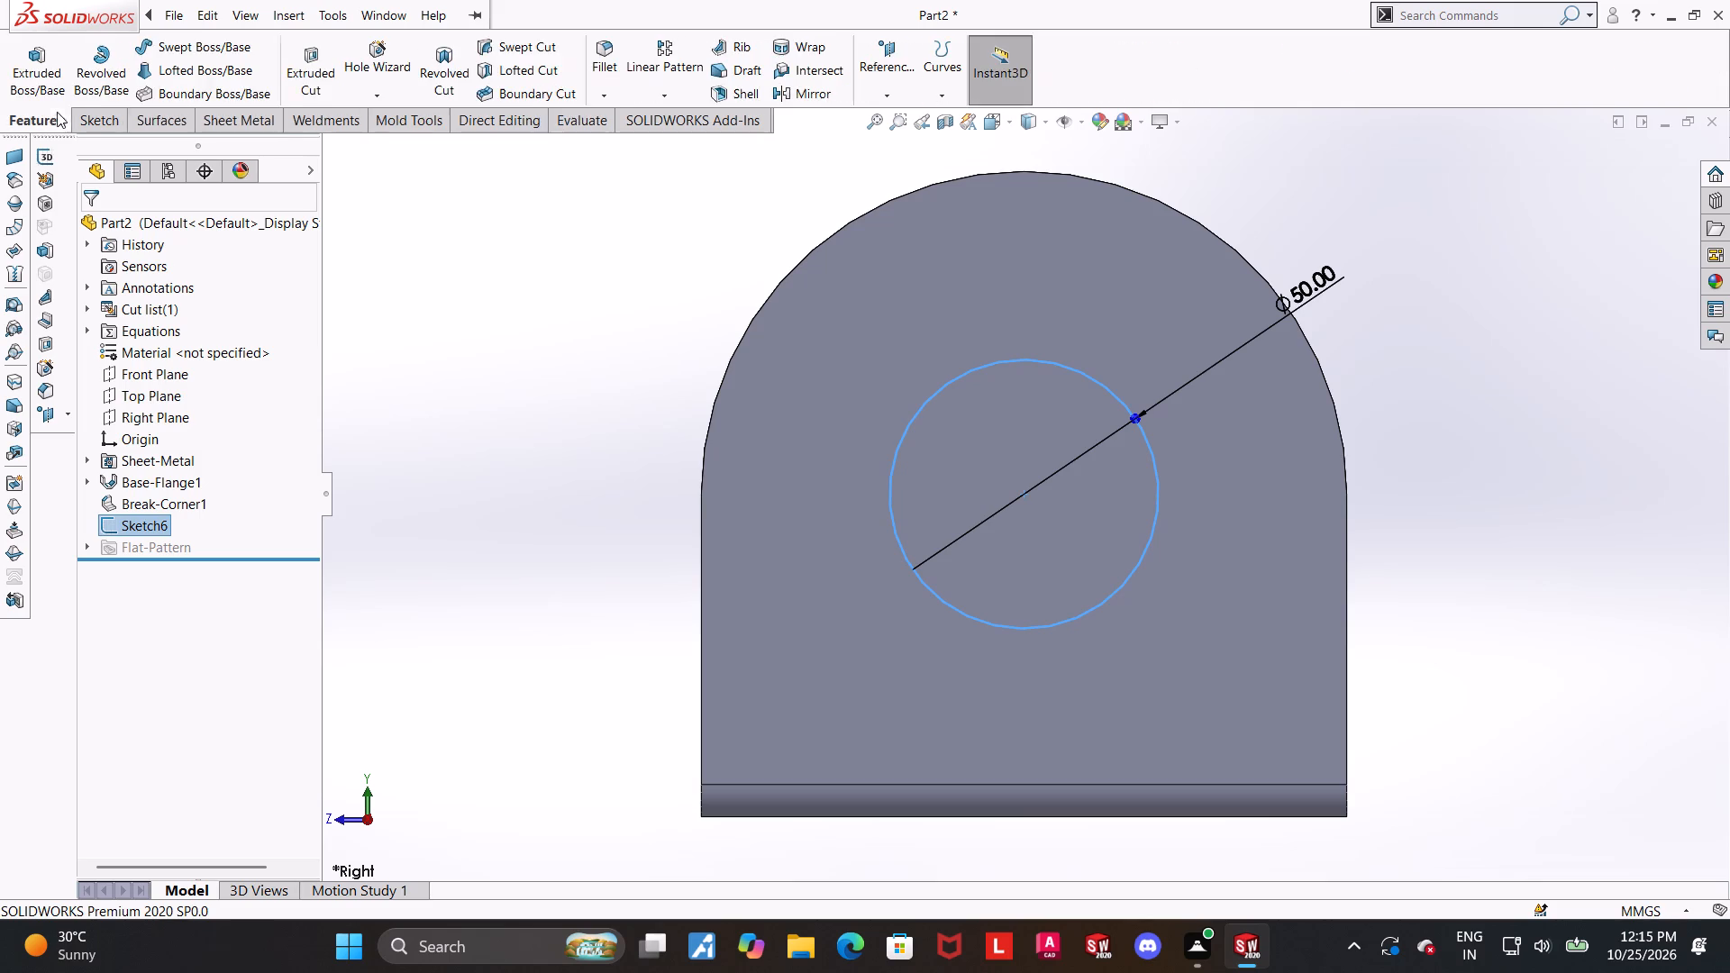
click(221, 114)
click(726, 38)
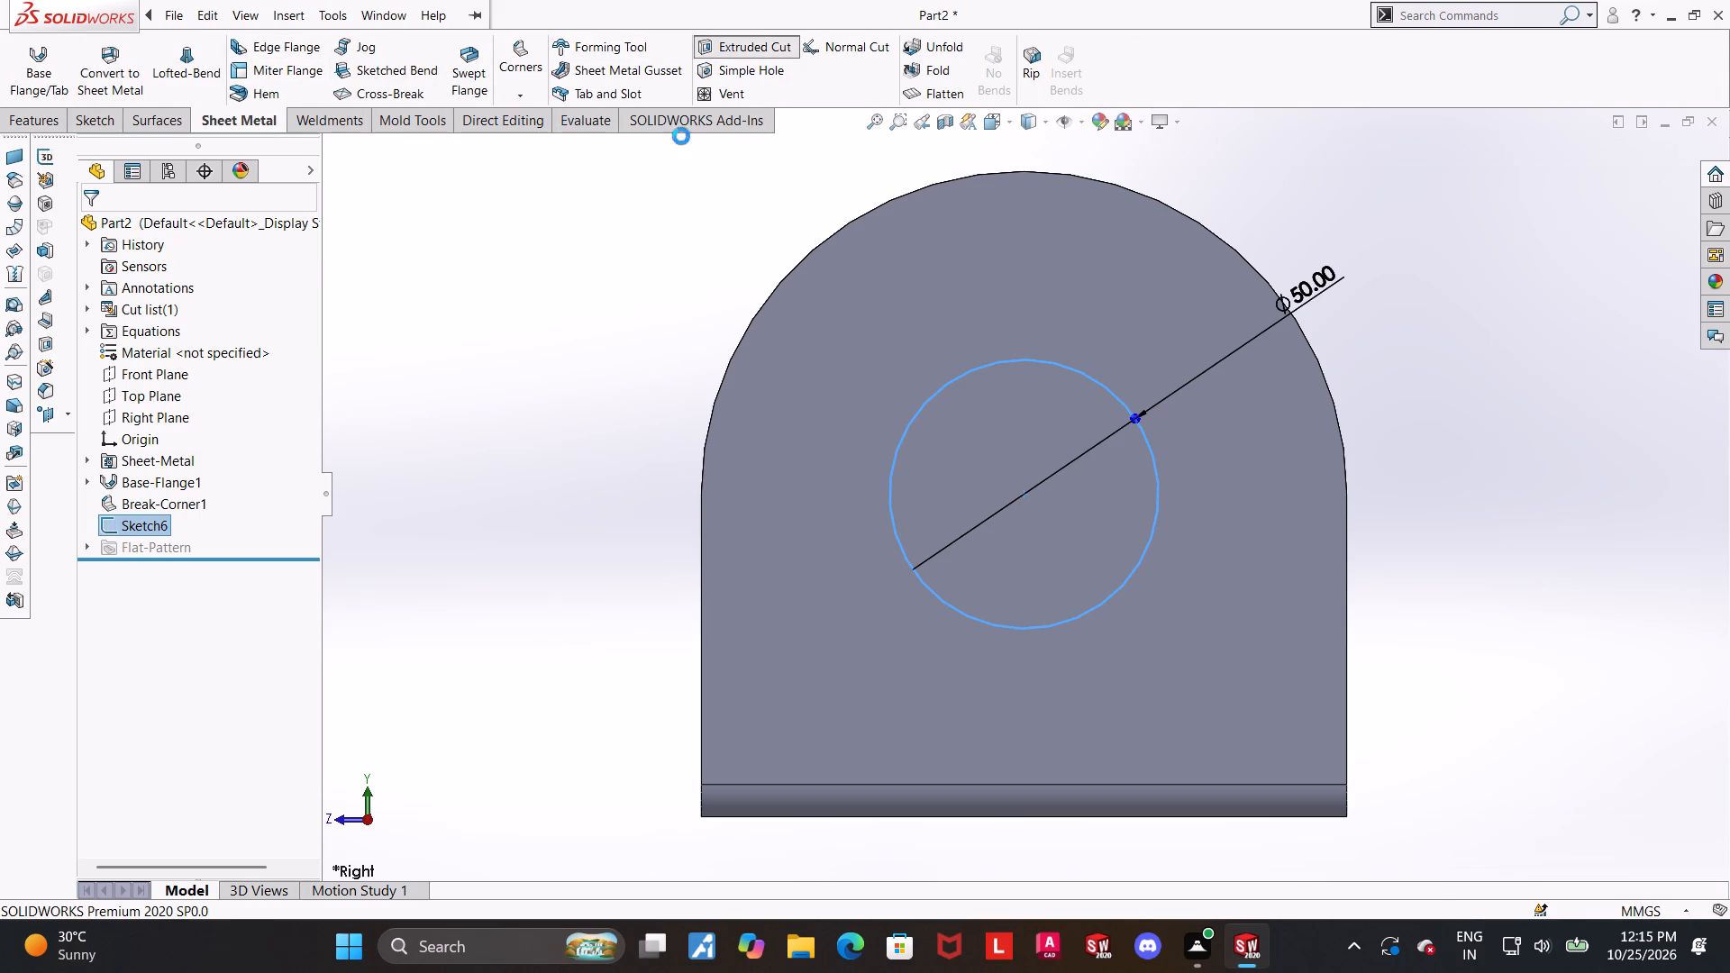
middle_drag(616, 296, 656, 318)
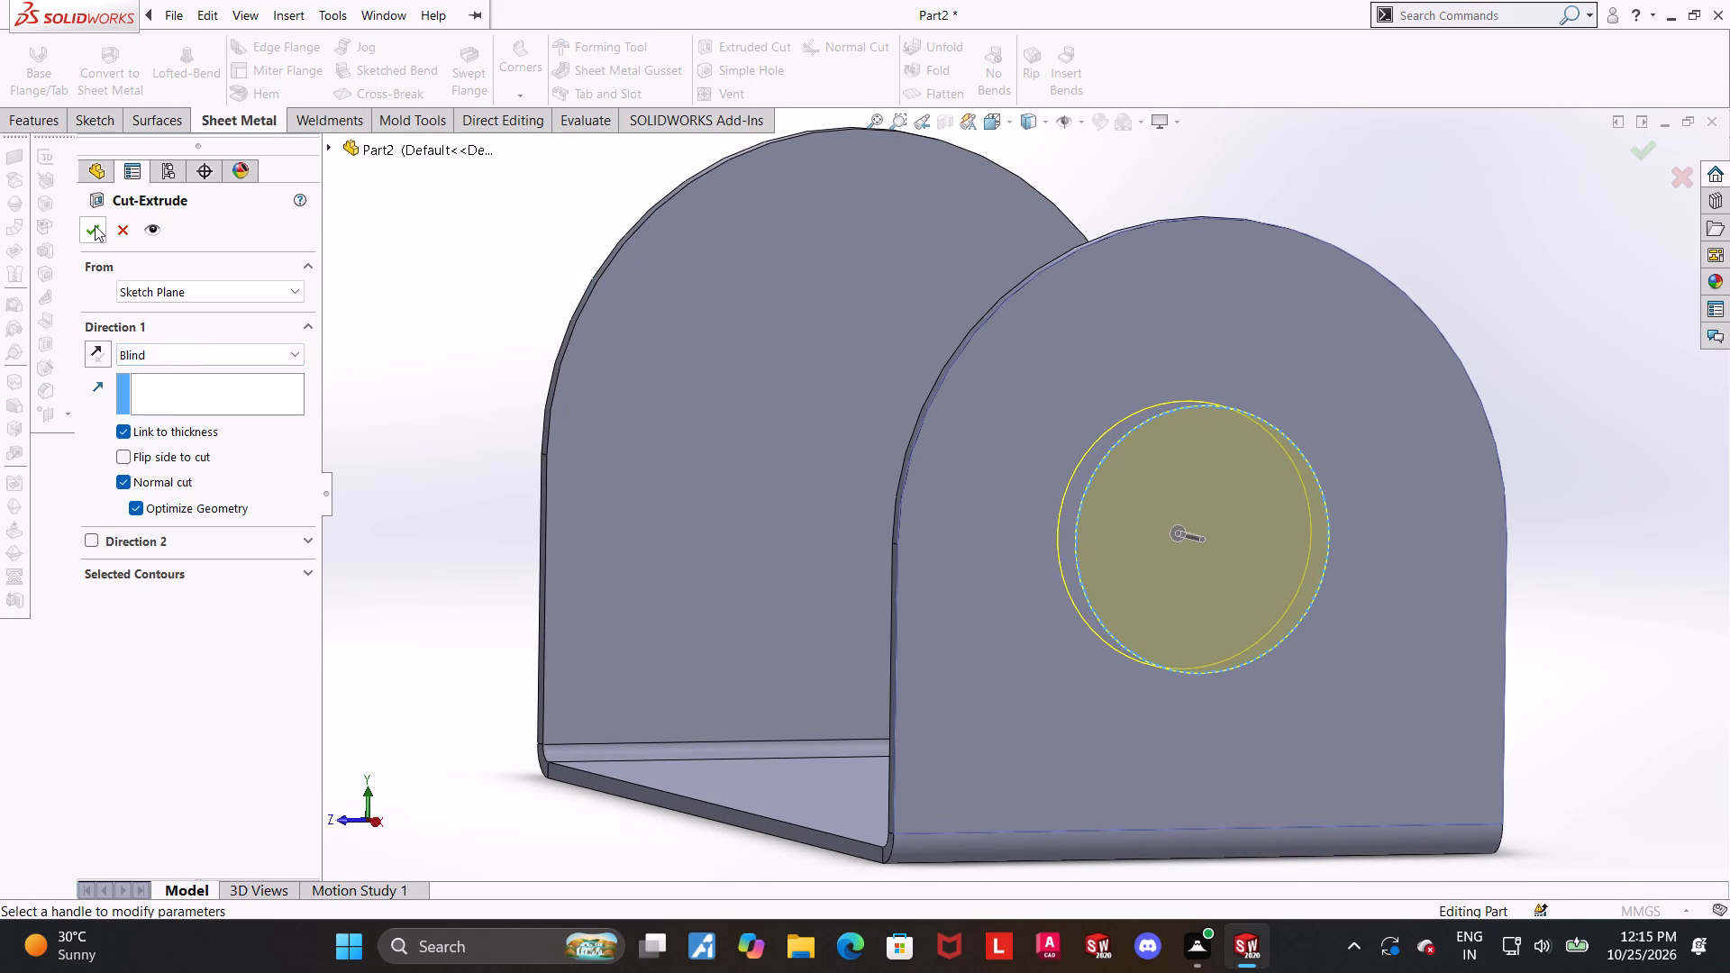
click(95, 225)
scroll(348, 328, up, 1)
click(348, 327)
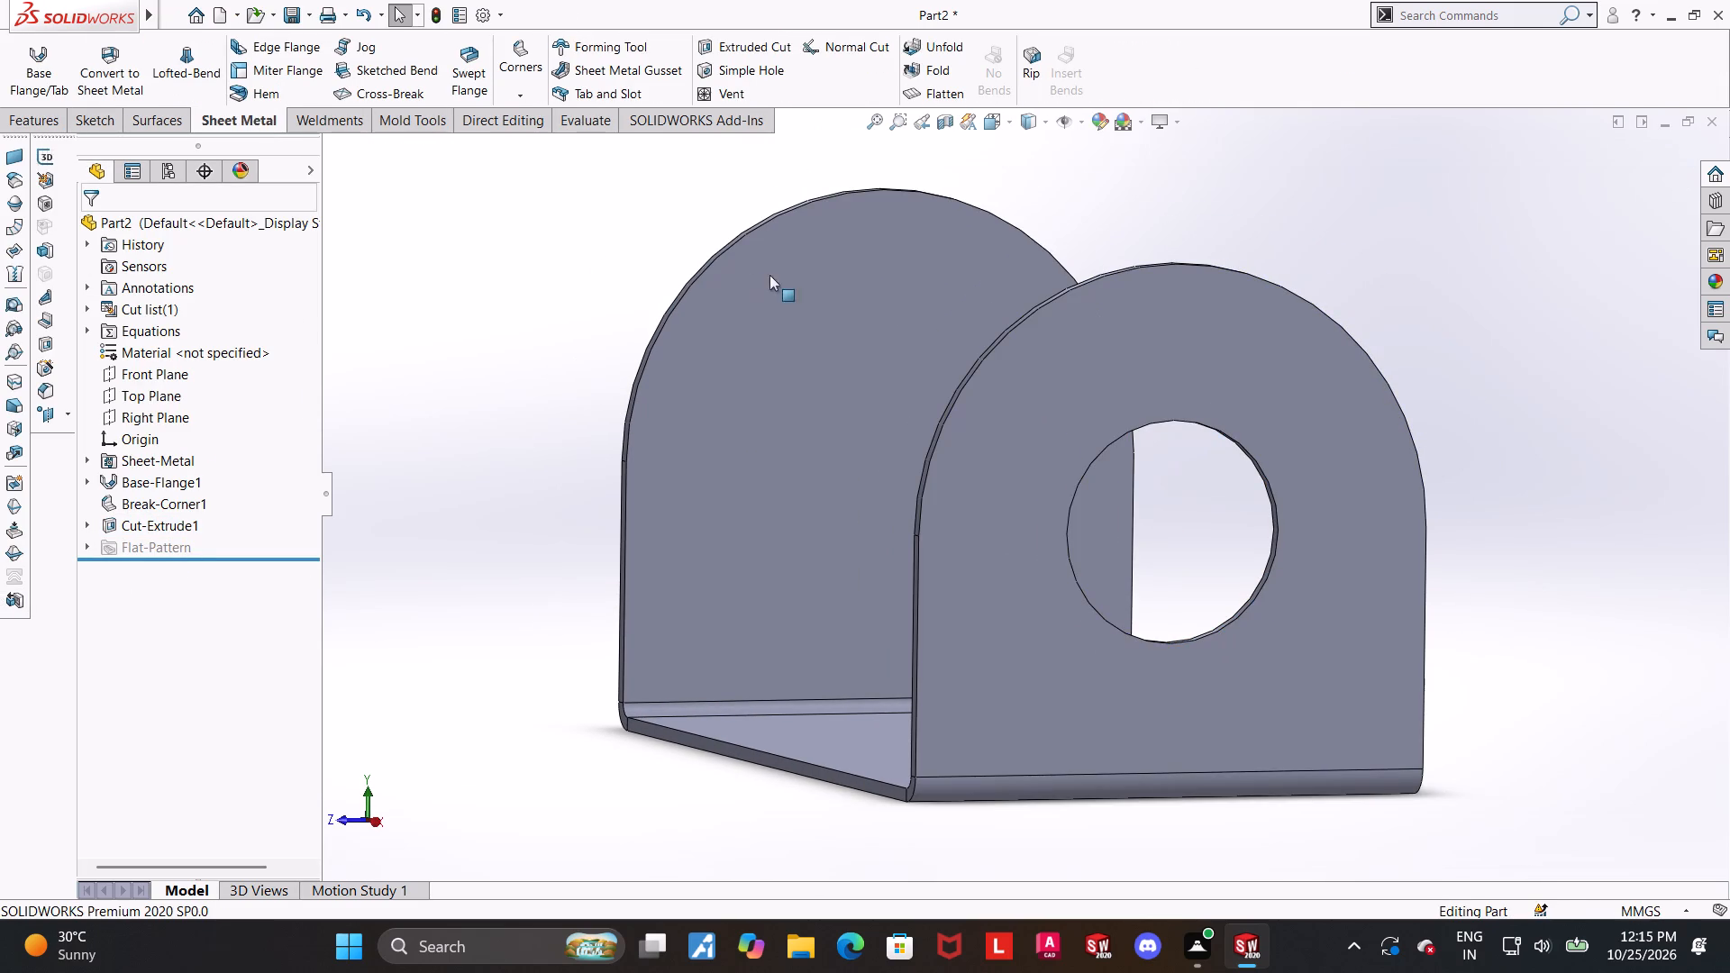
Examine the U-shaped part with its flange hole from several angles.
click(11, 131)
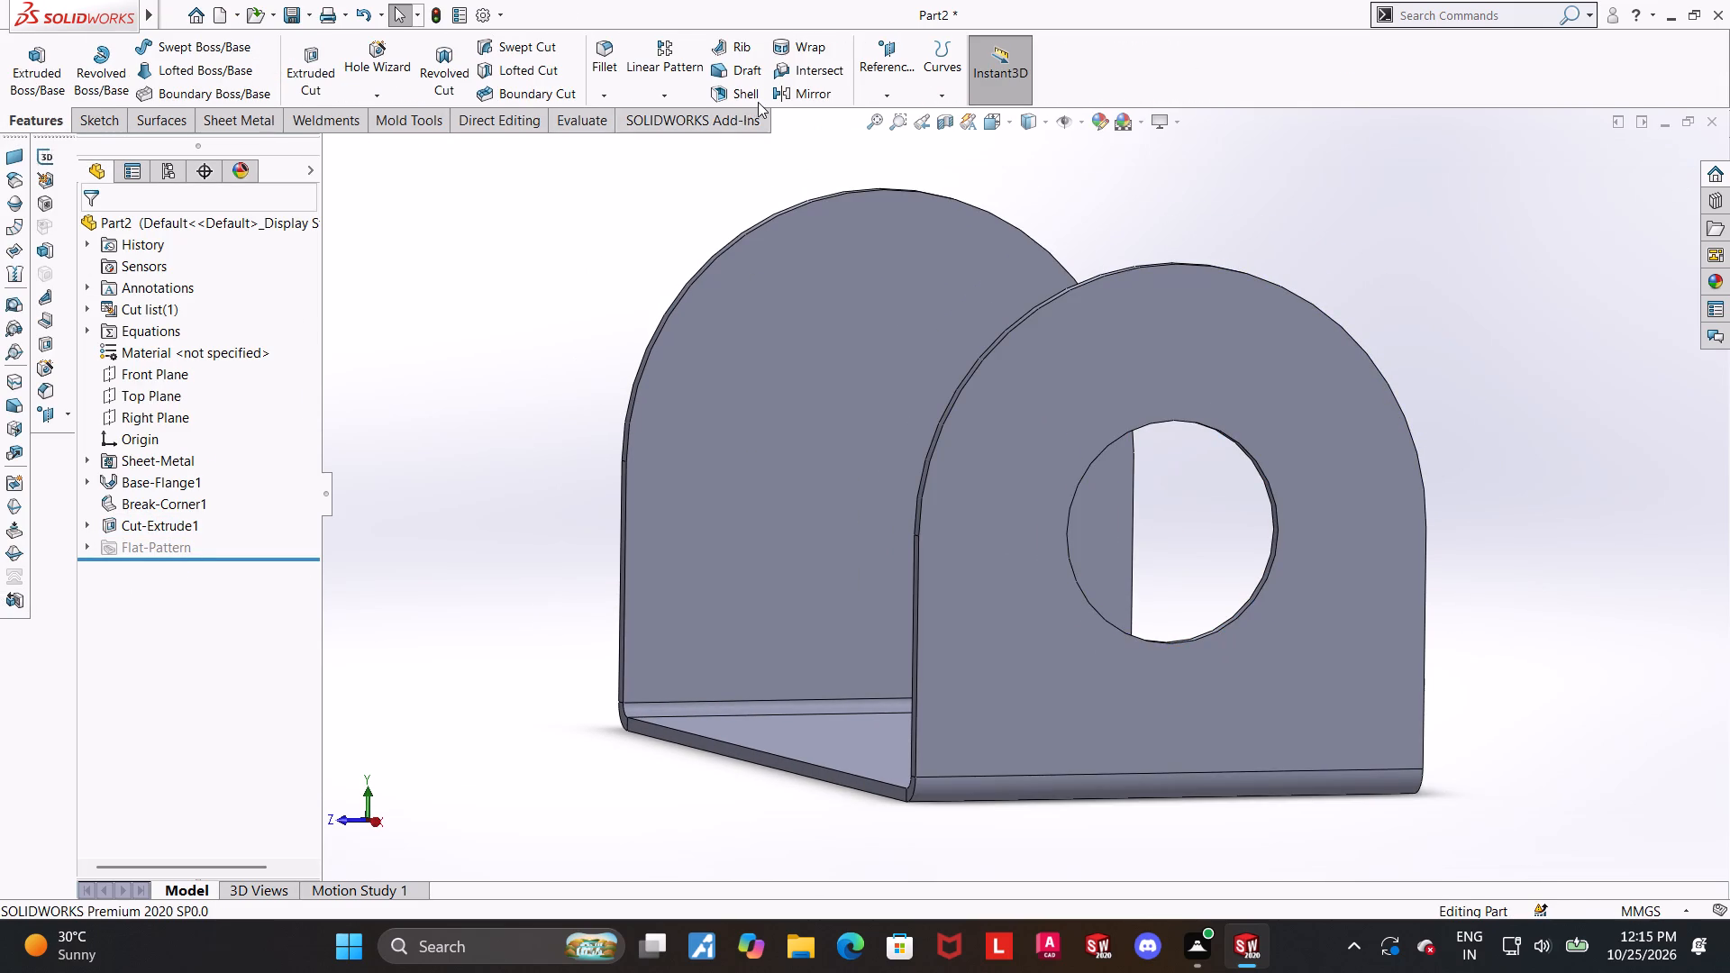
scroll(647, 223, up, 3)
drag(487, 327, 501, 335)
scroll(1487, 857, down, 1)
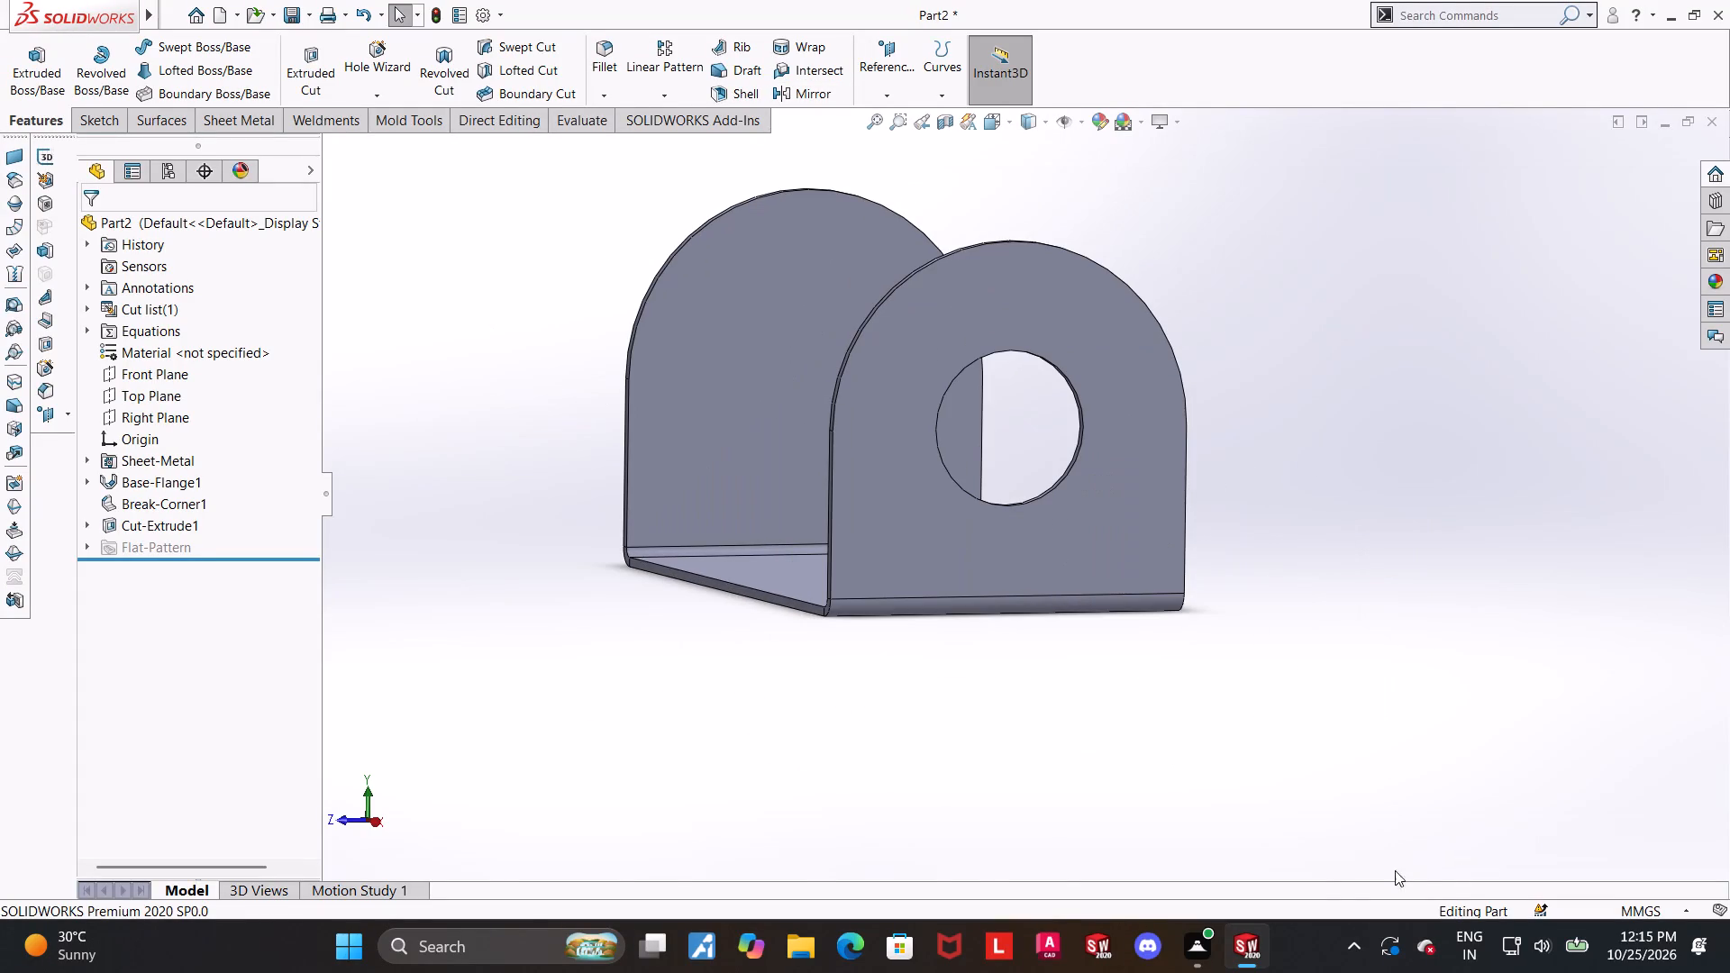
middle_drag(1341, 882, 1462, 795)
middle_drag(893, 642, 976, 709)
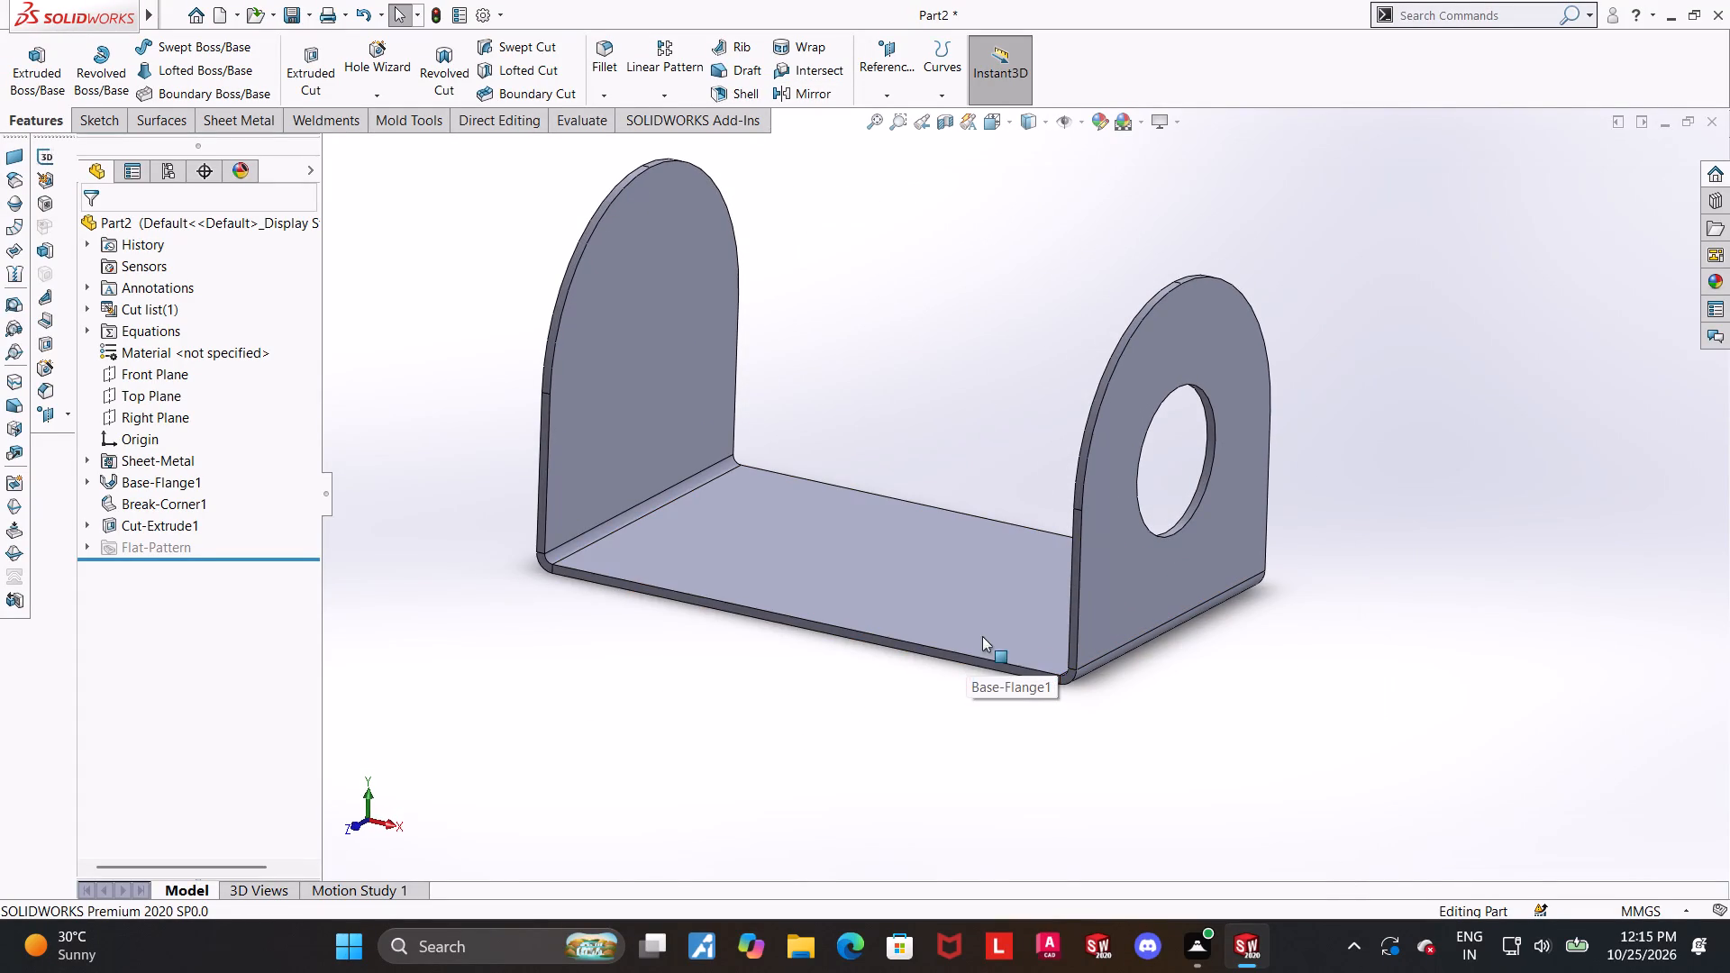
middle_drag(1028, 642, 1078, 664)
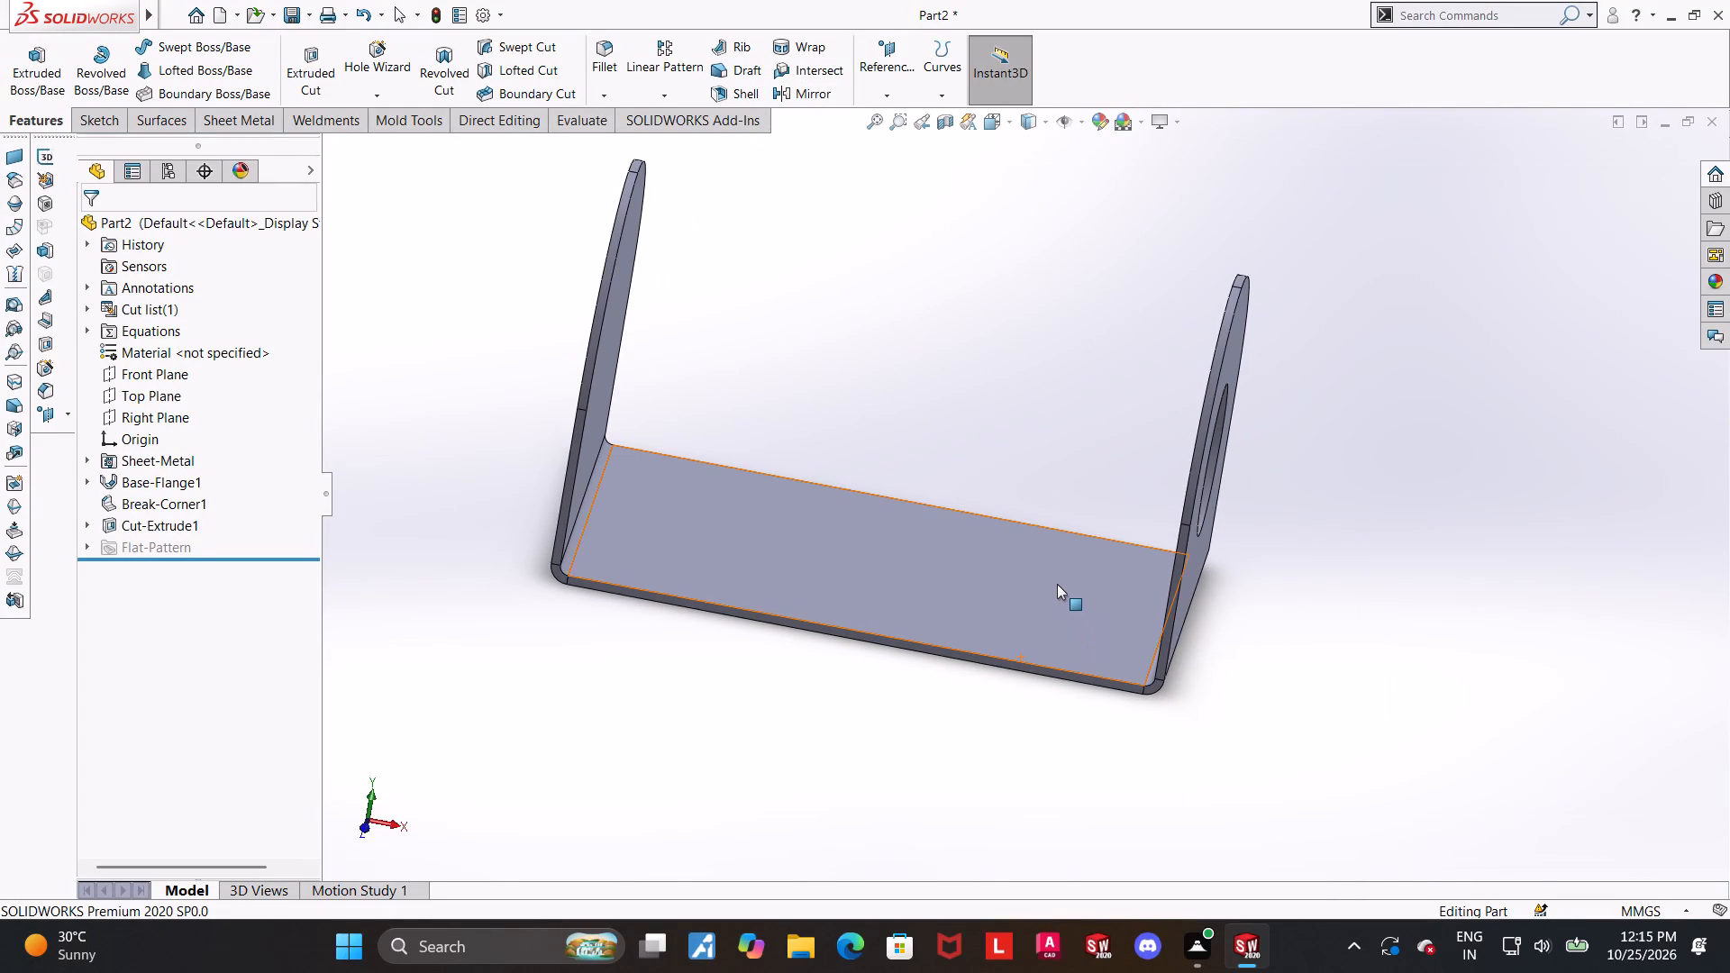
middle_drag(1097, 624, 1079, 578)
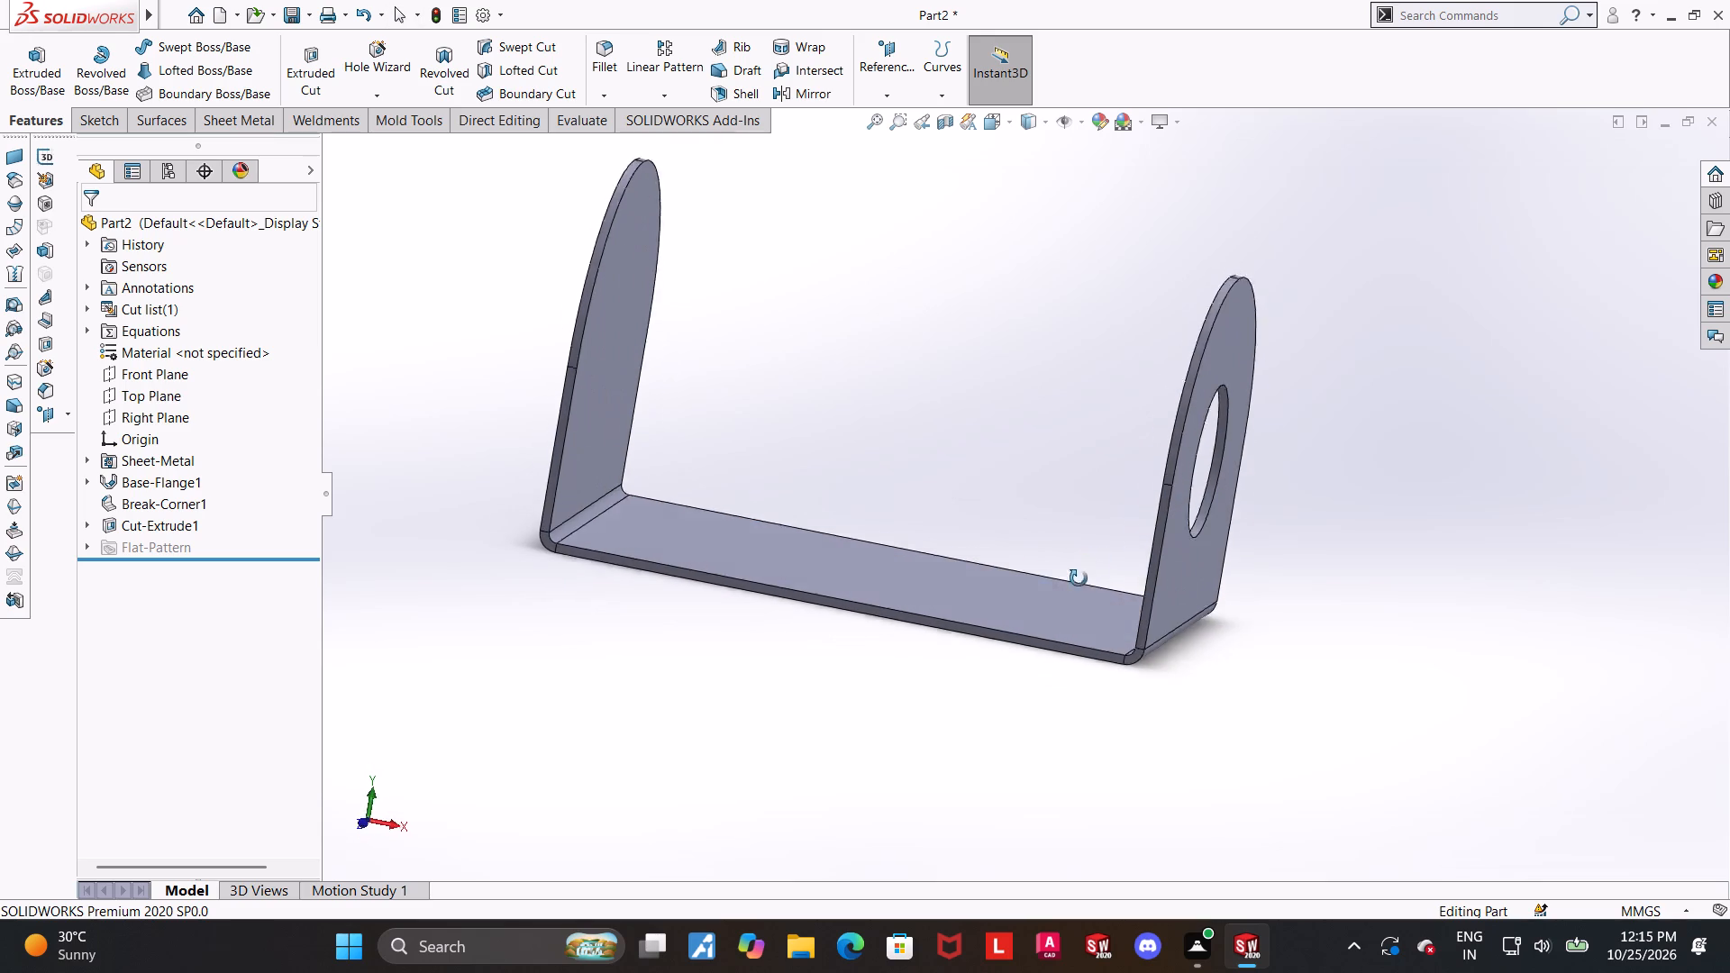
middle_drag(1079, 578, 1067, 584)
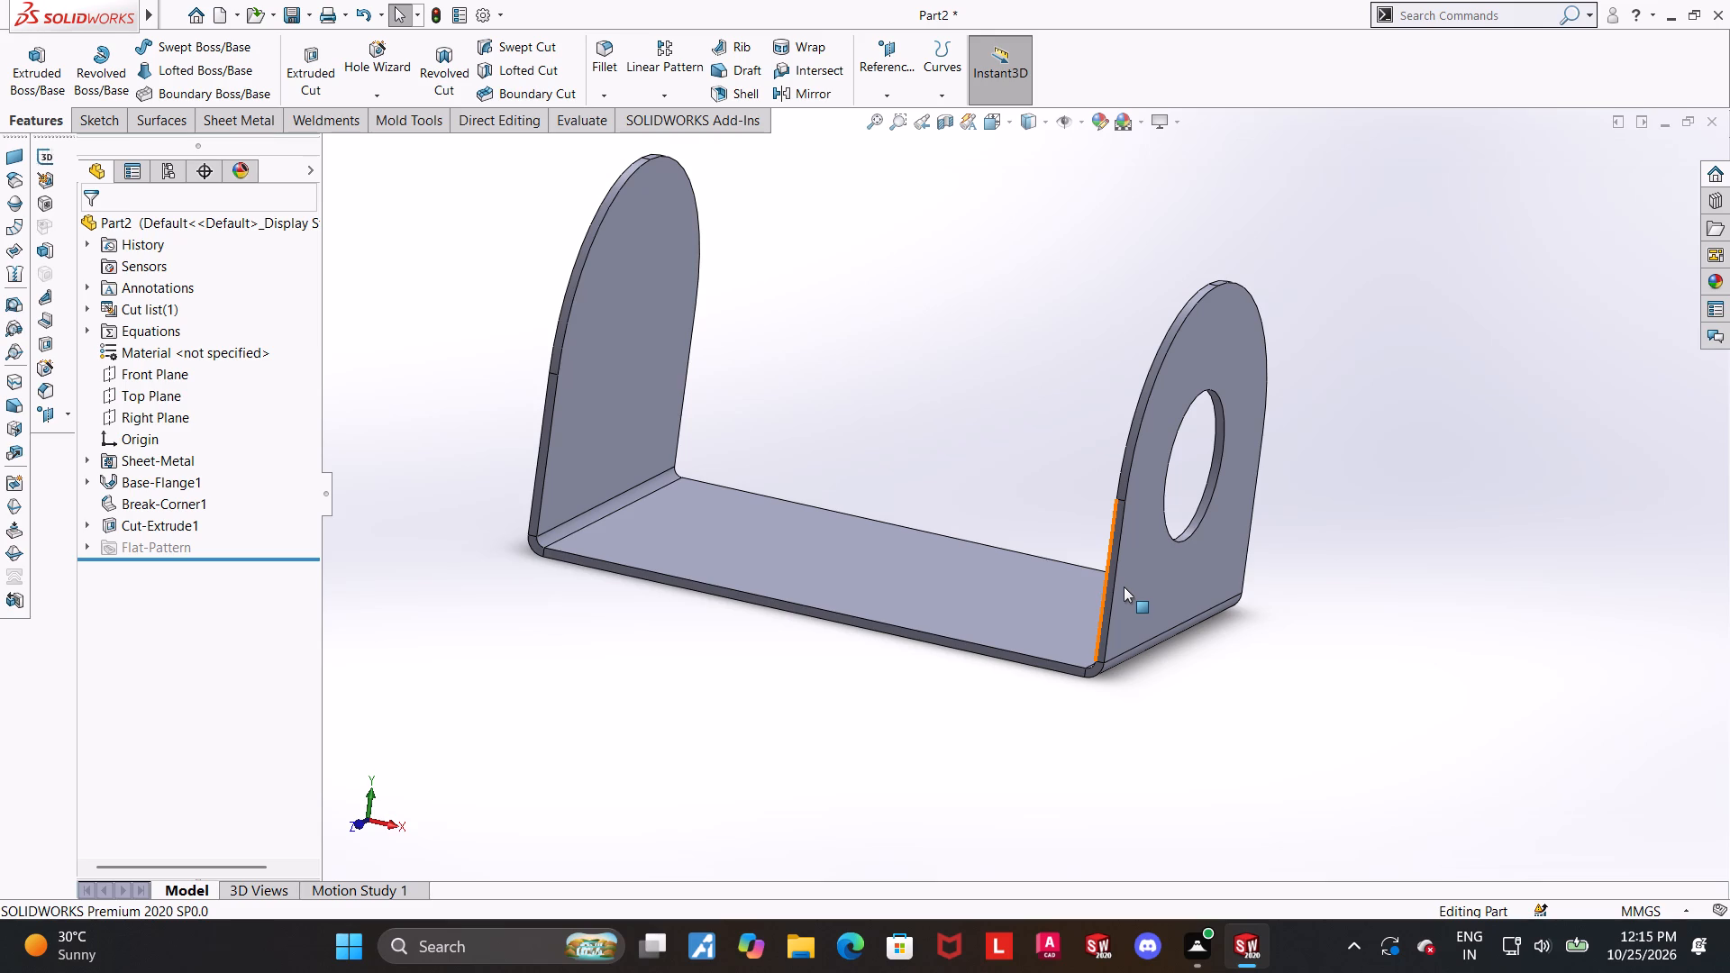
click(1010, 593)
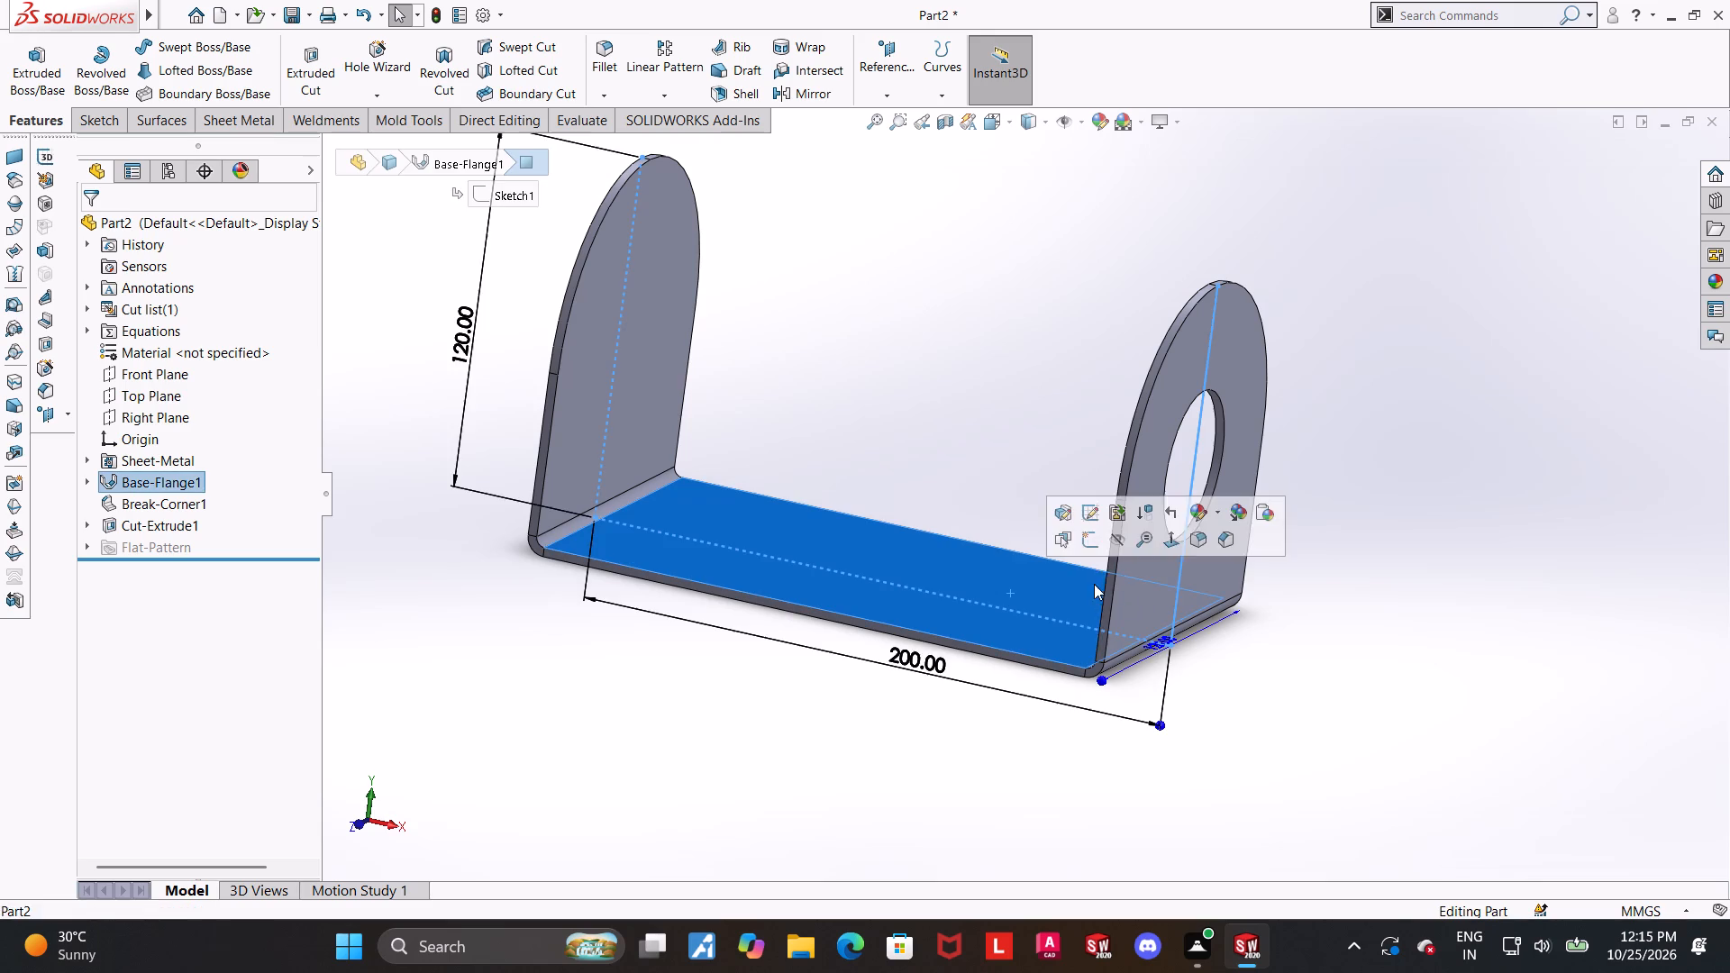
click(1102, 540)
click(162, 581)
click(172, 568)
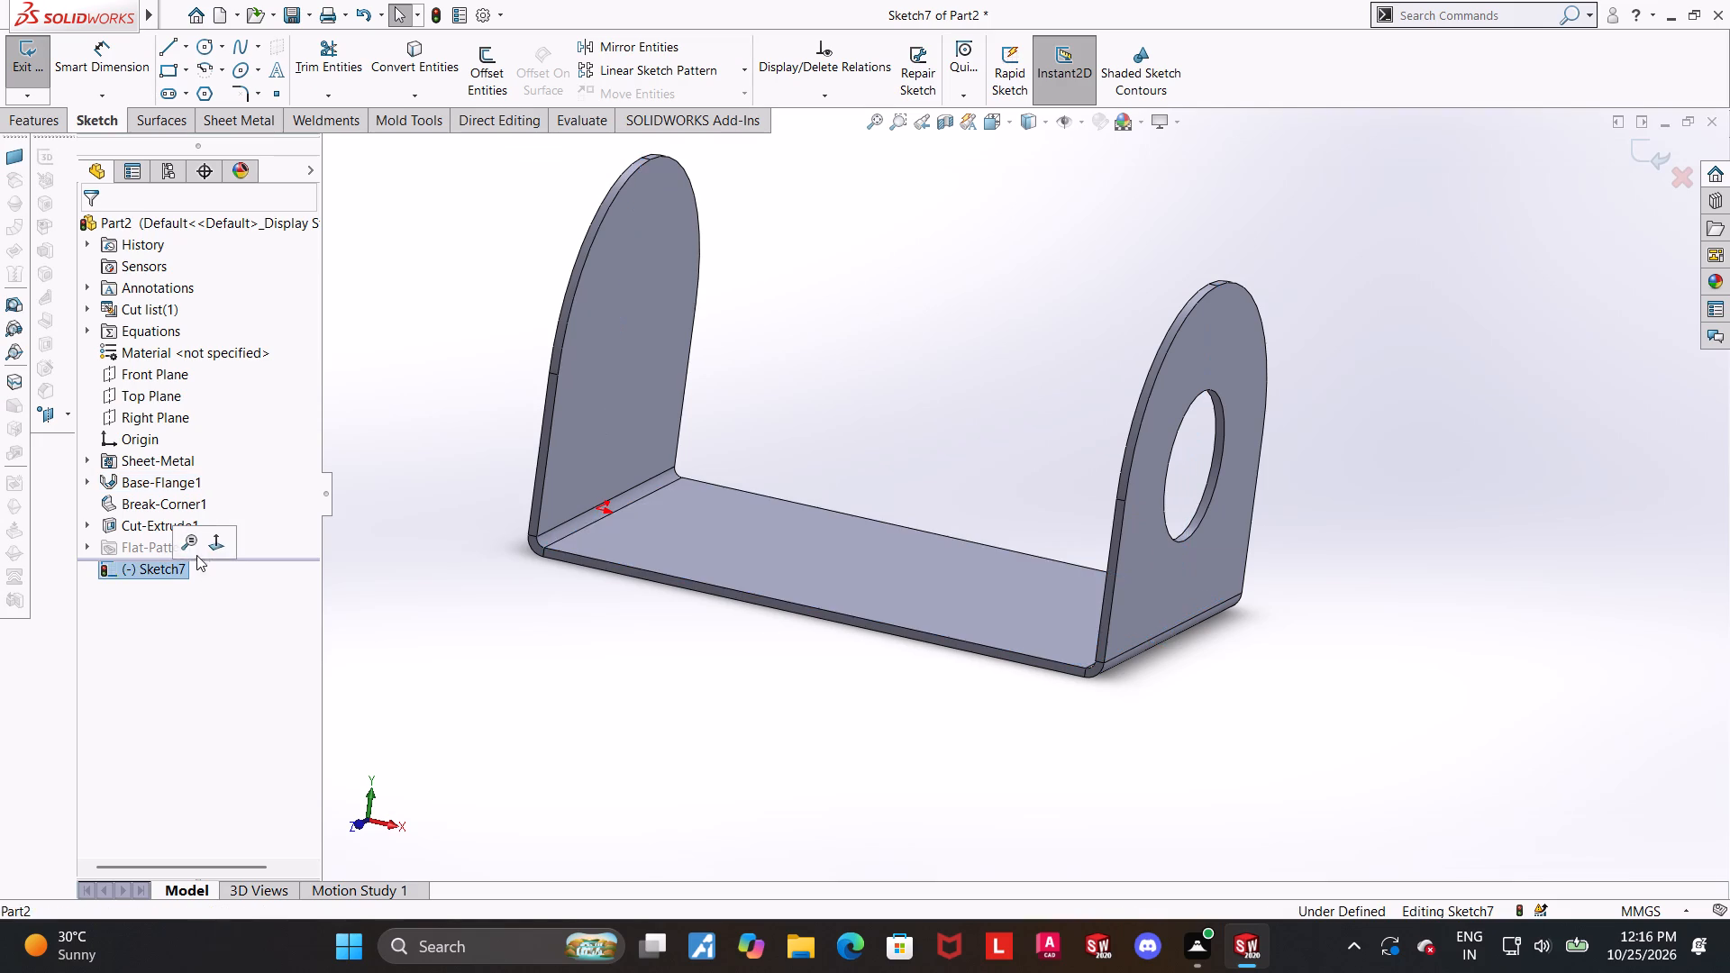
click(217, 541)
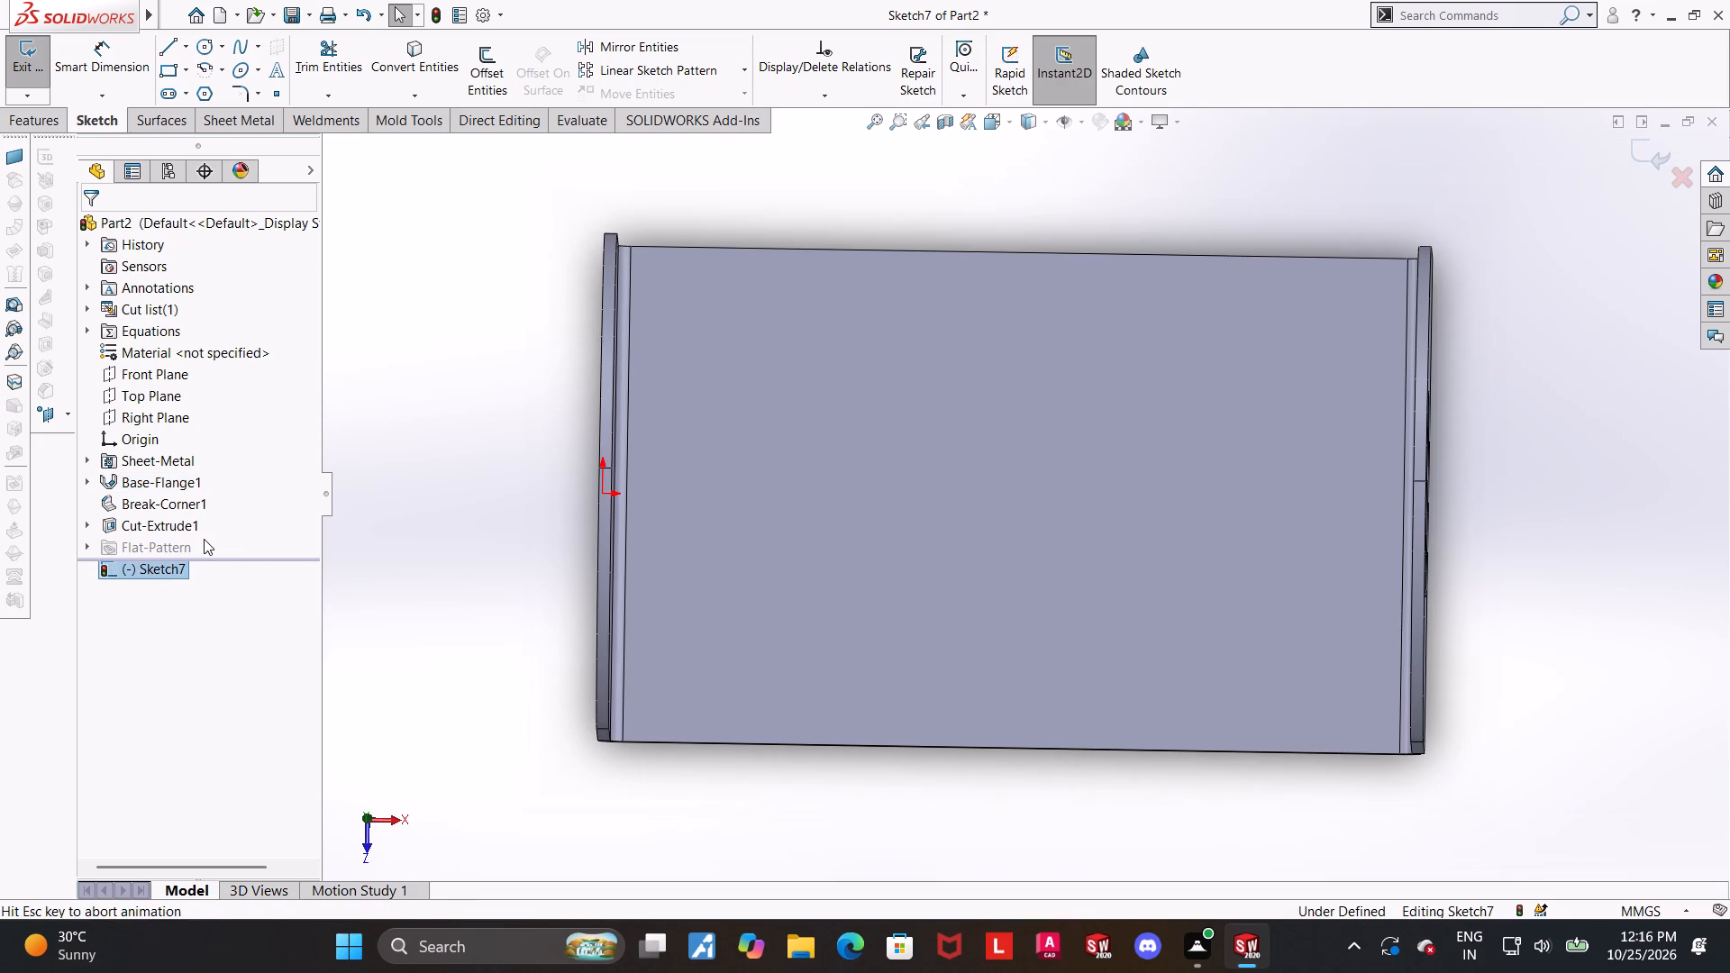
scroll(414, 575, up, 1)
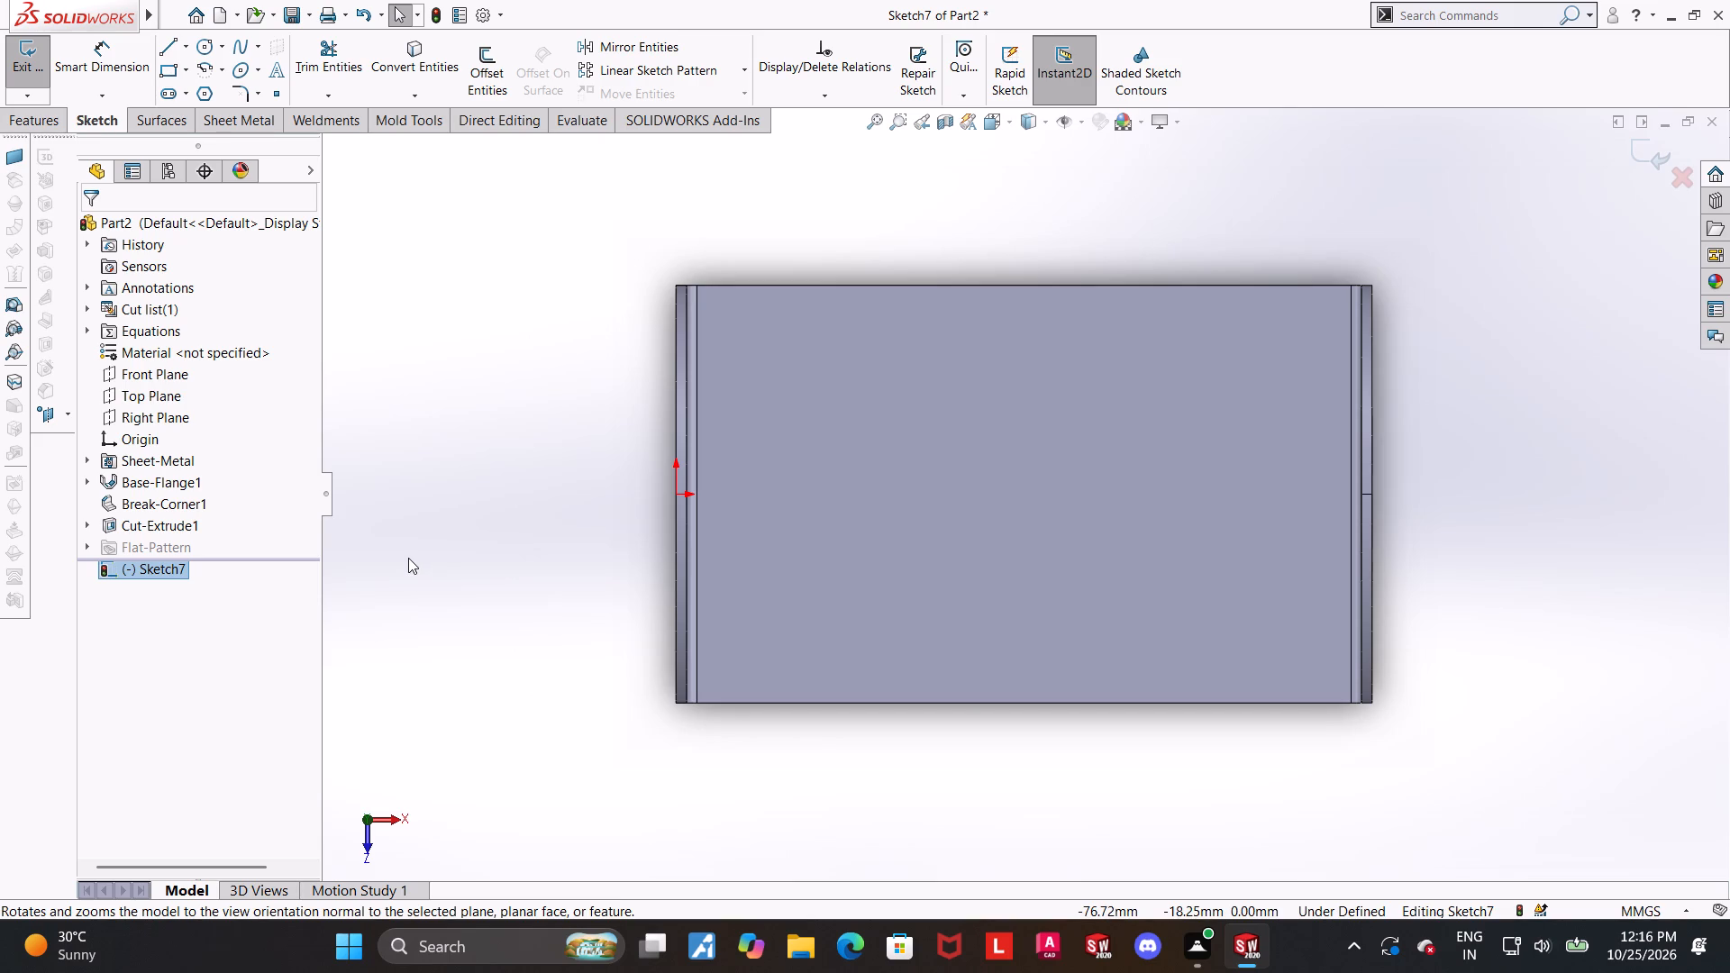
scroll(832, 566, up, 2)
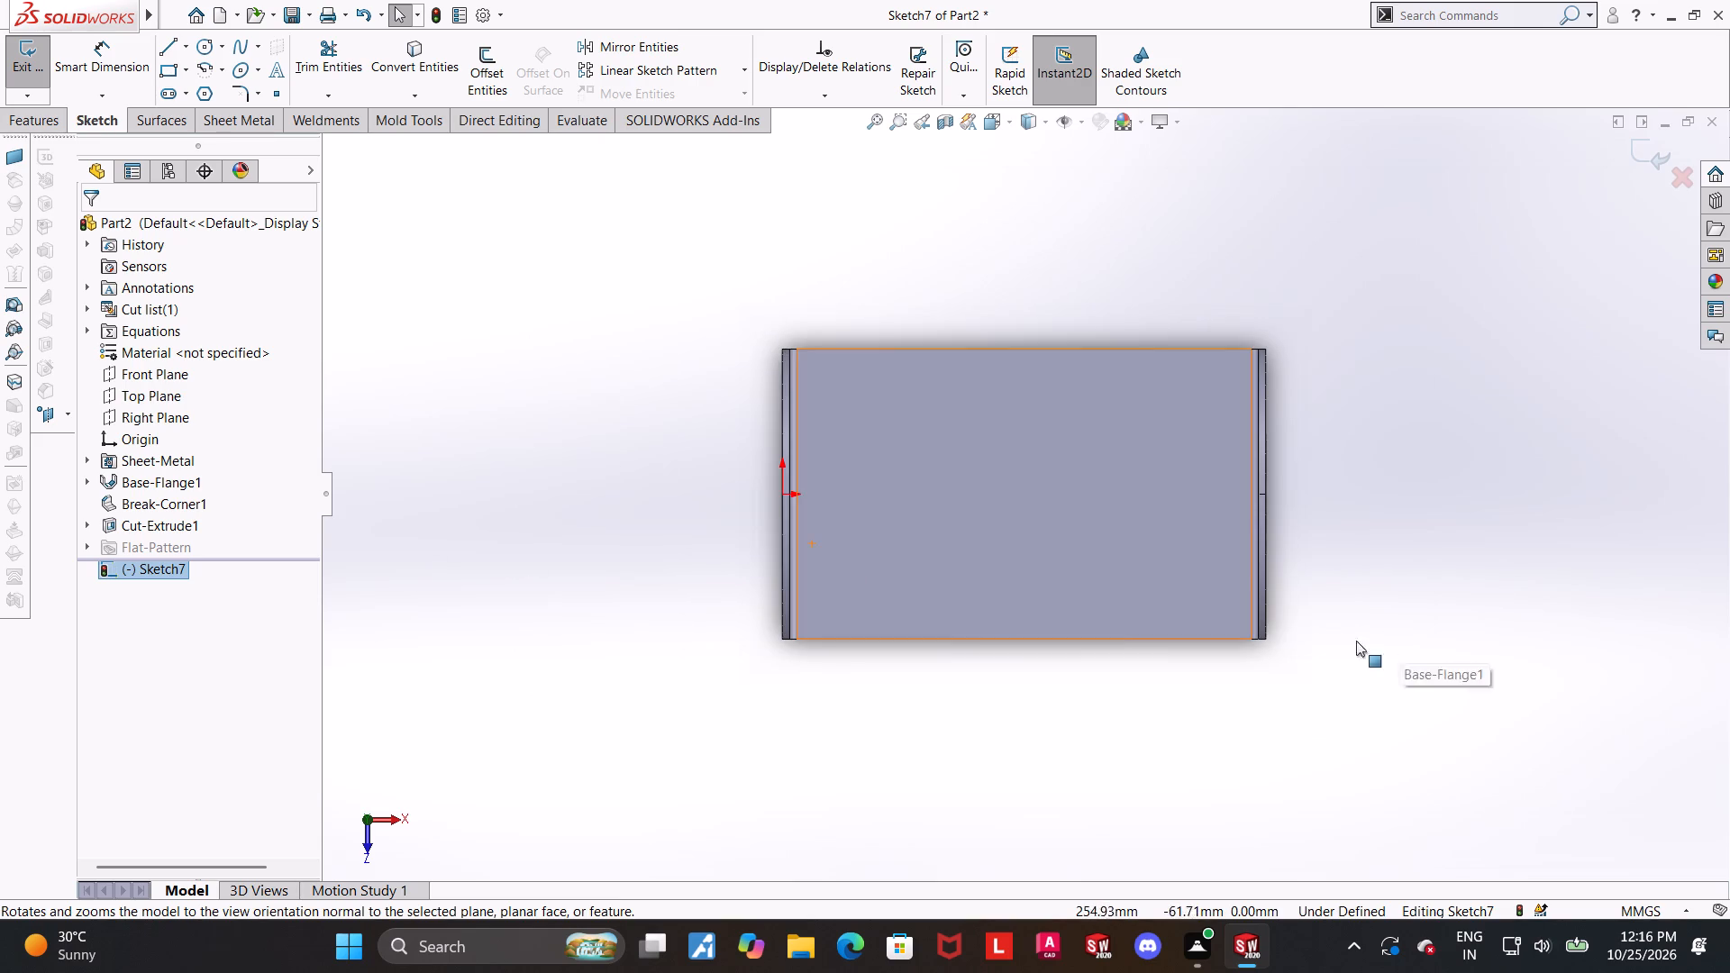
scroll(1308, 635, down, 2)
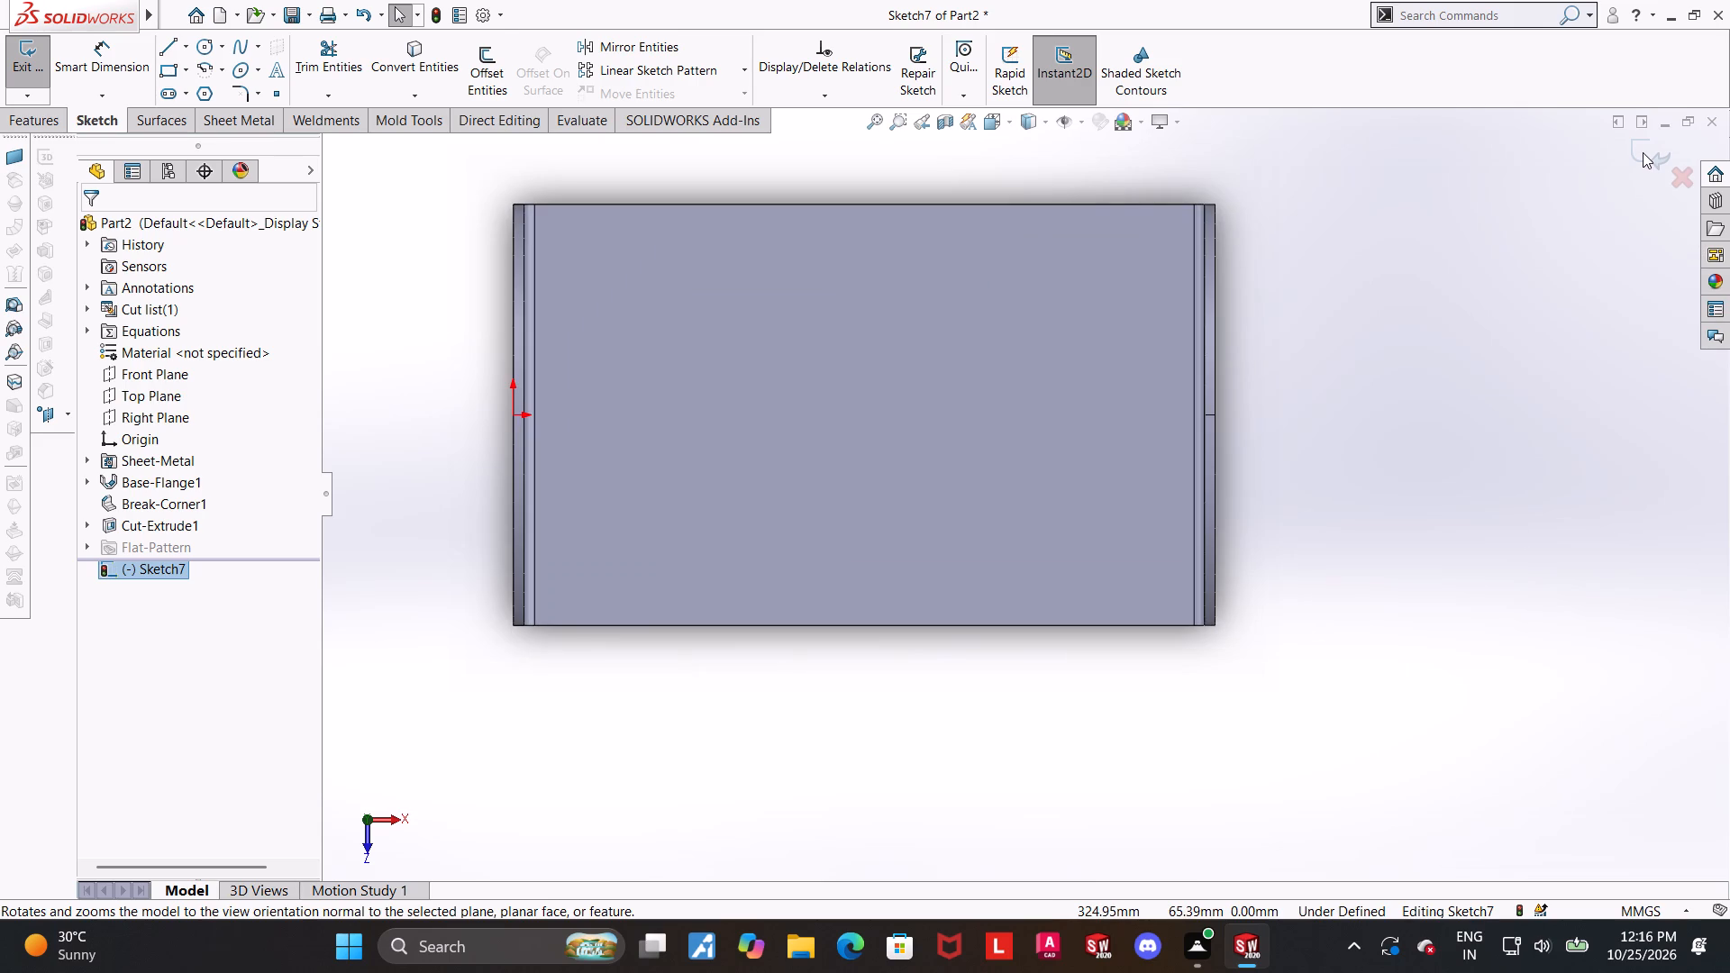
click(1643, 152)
Set up a downward 90-degree edge flange, 55 mm long, on the base's front long edge and view it from the front.
scroll(1318, 450, up, 3)
middle_drag(1270, 459, 1269, 568)
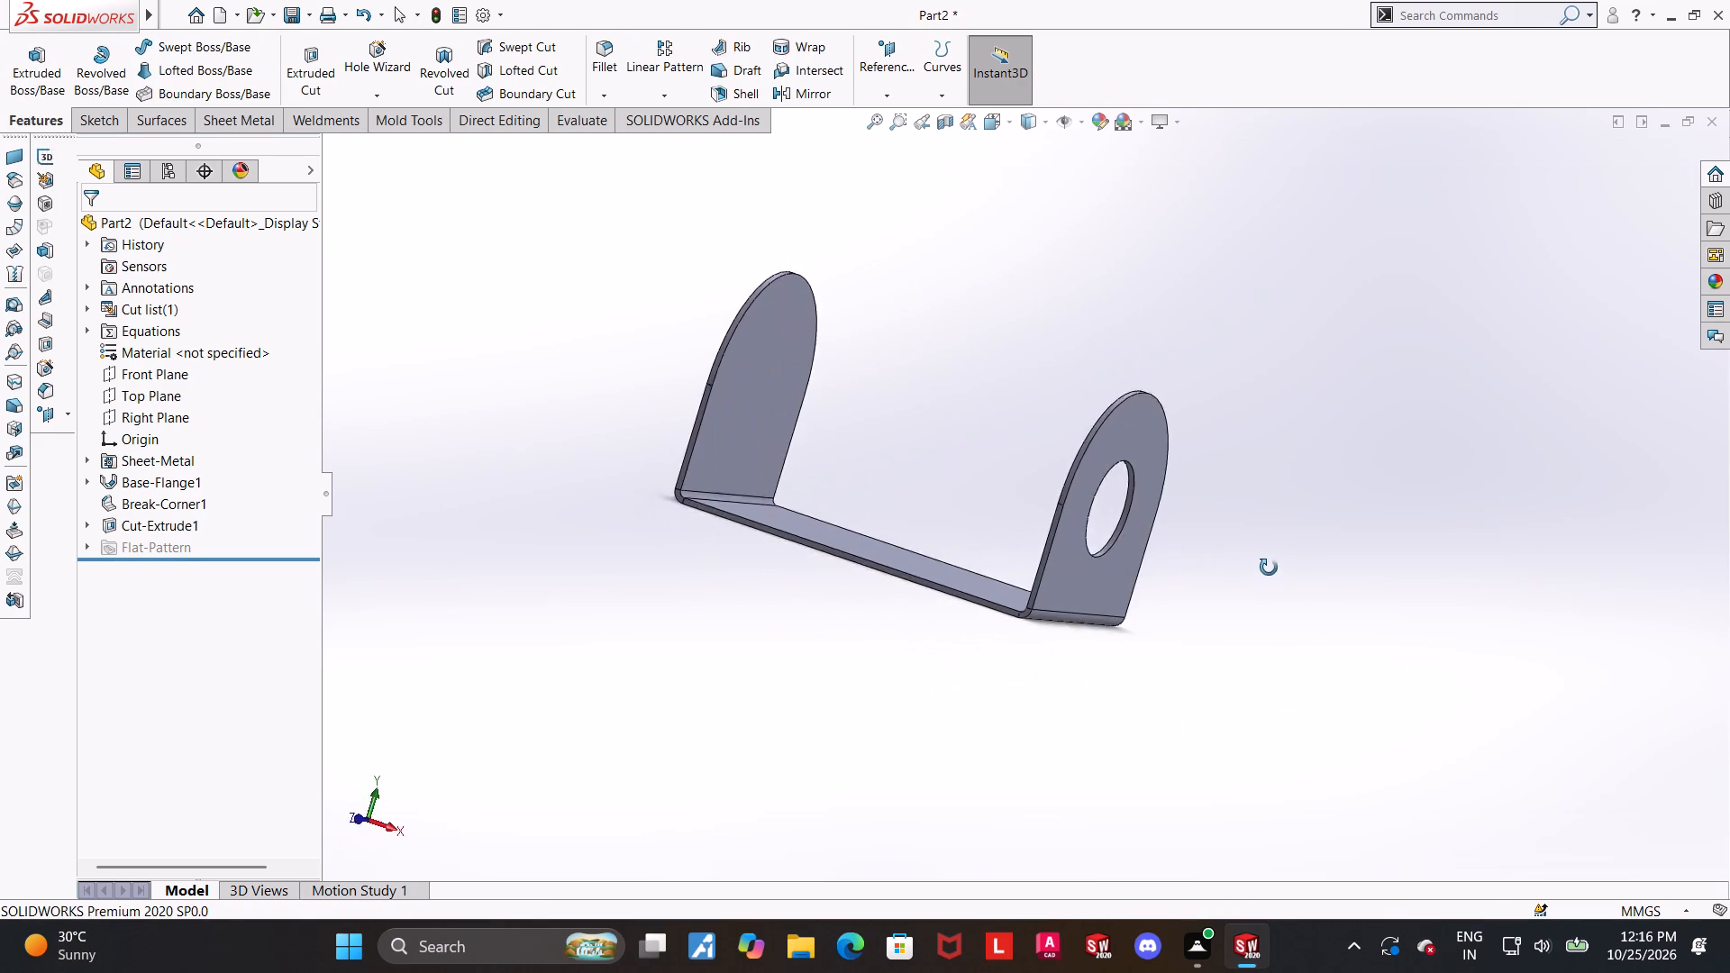
middle_drag(1269, 568, 1226, 520)
scroll(1020, 527, down, 2)
middle_drag(1015, 540, 1042, 609)
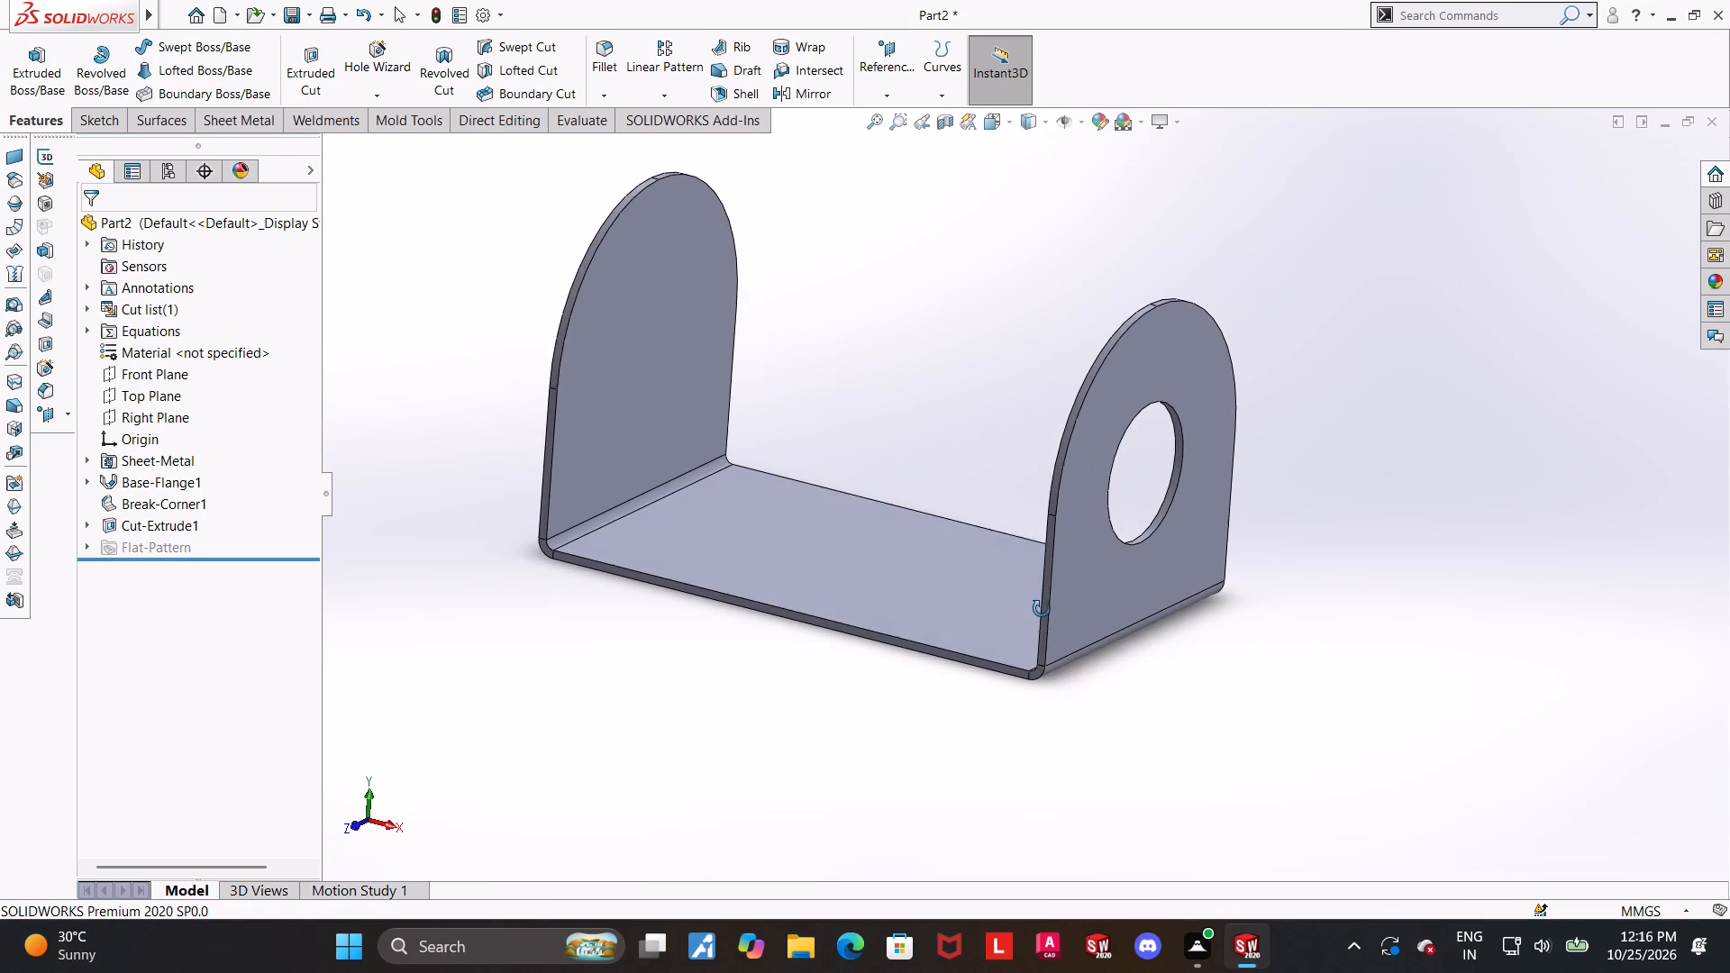
middle_drag(1042, 609, 1039, 608)
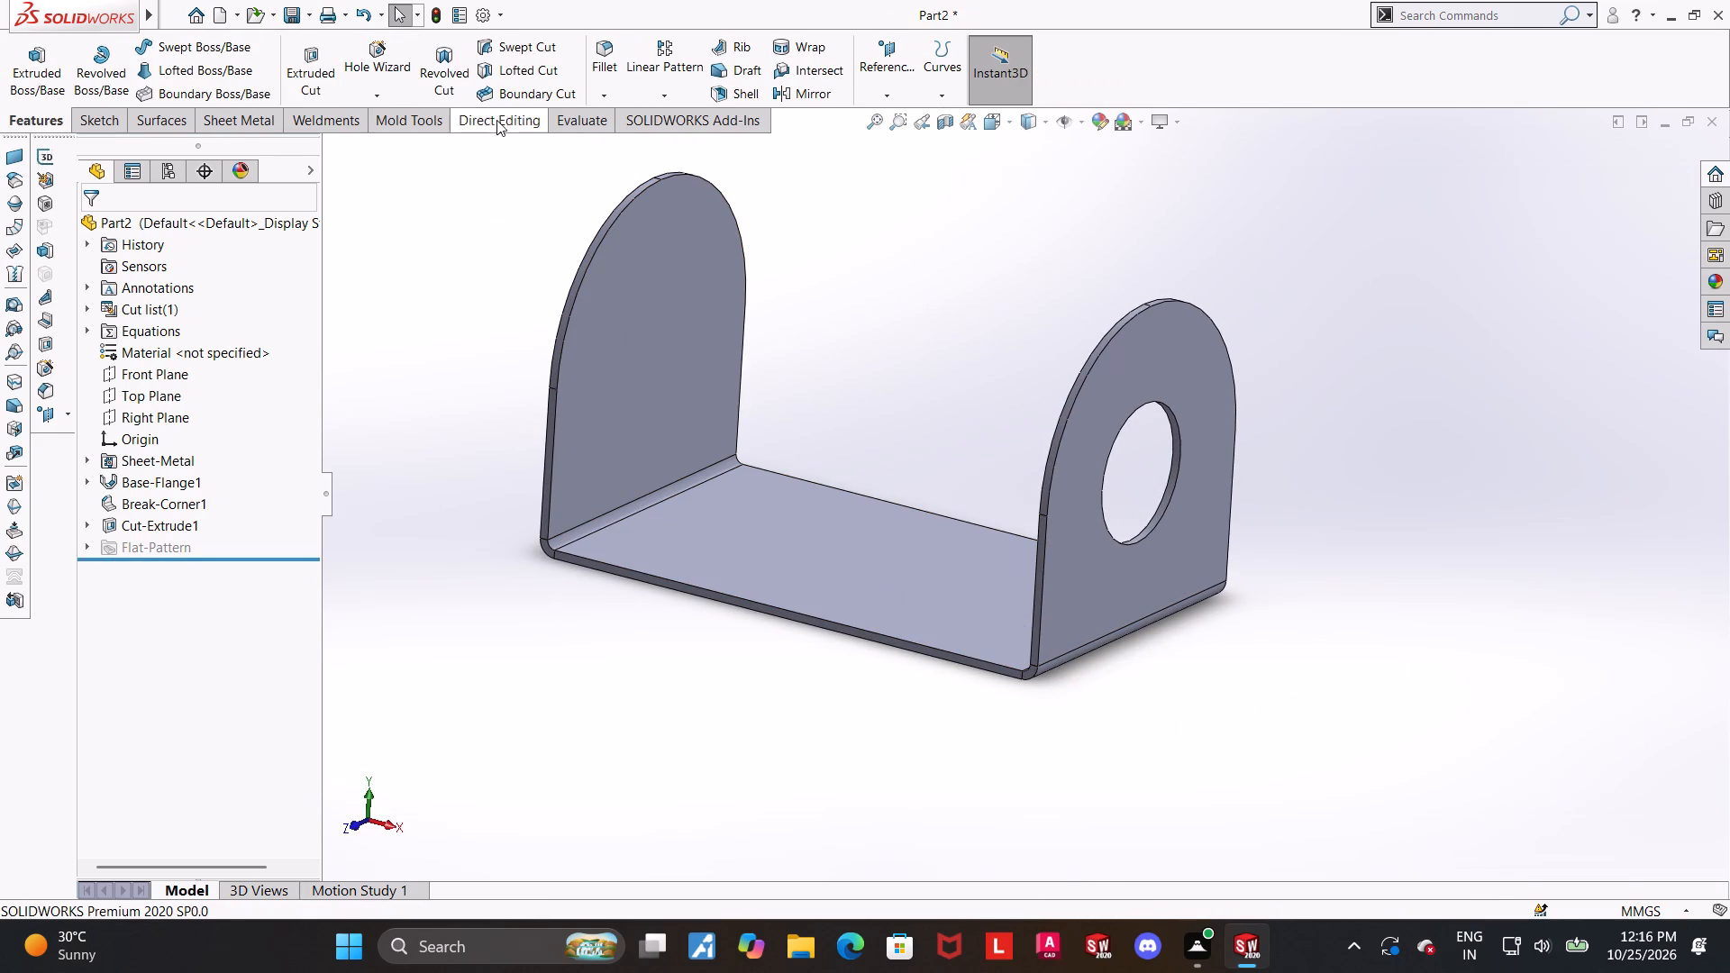
click(238, 122)
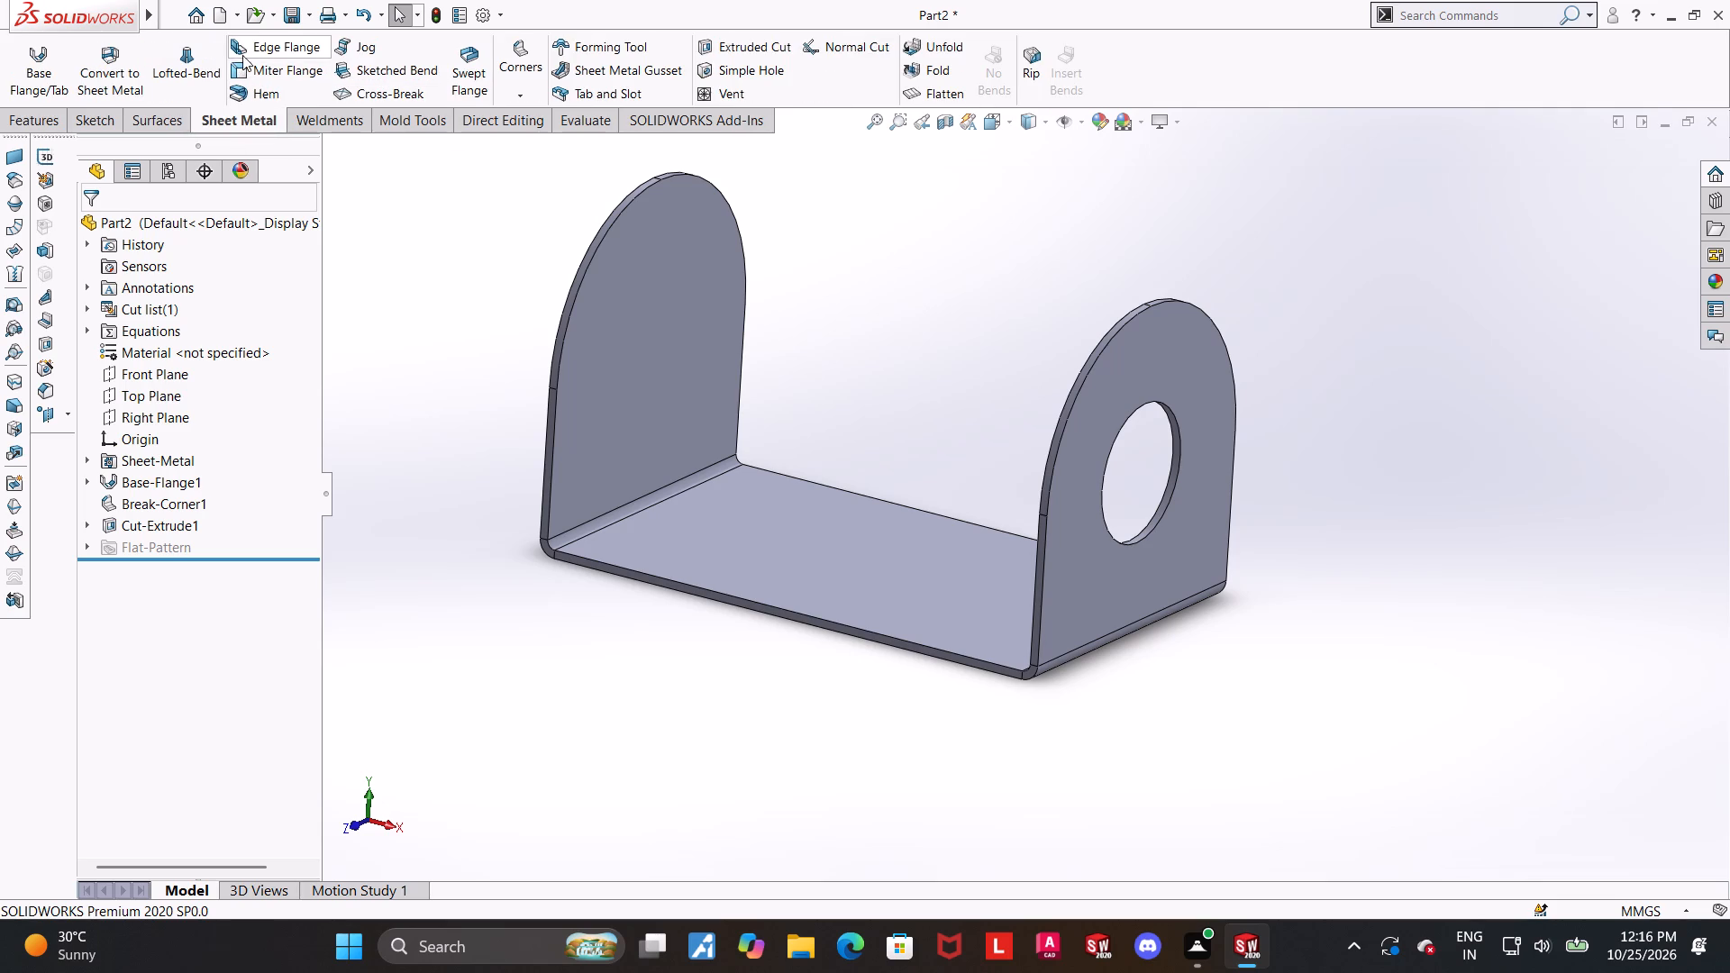
click(246, 54)
click(952, 653)
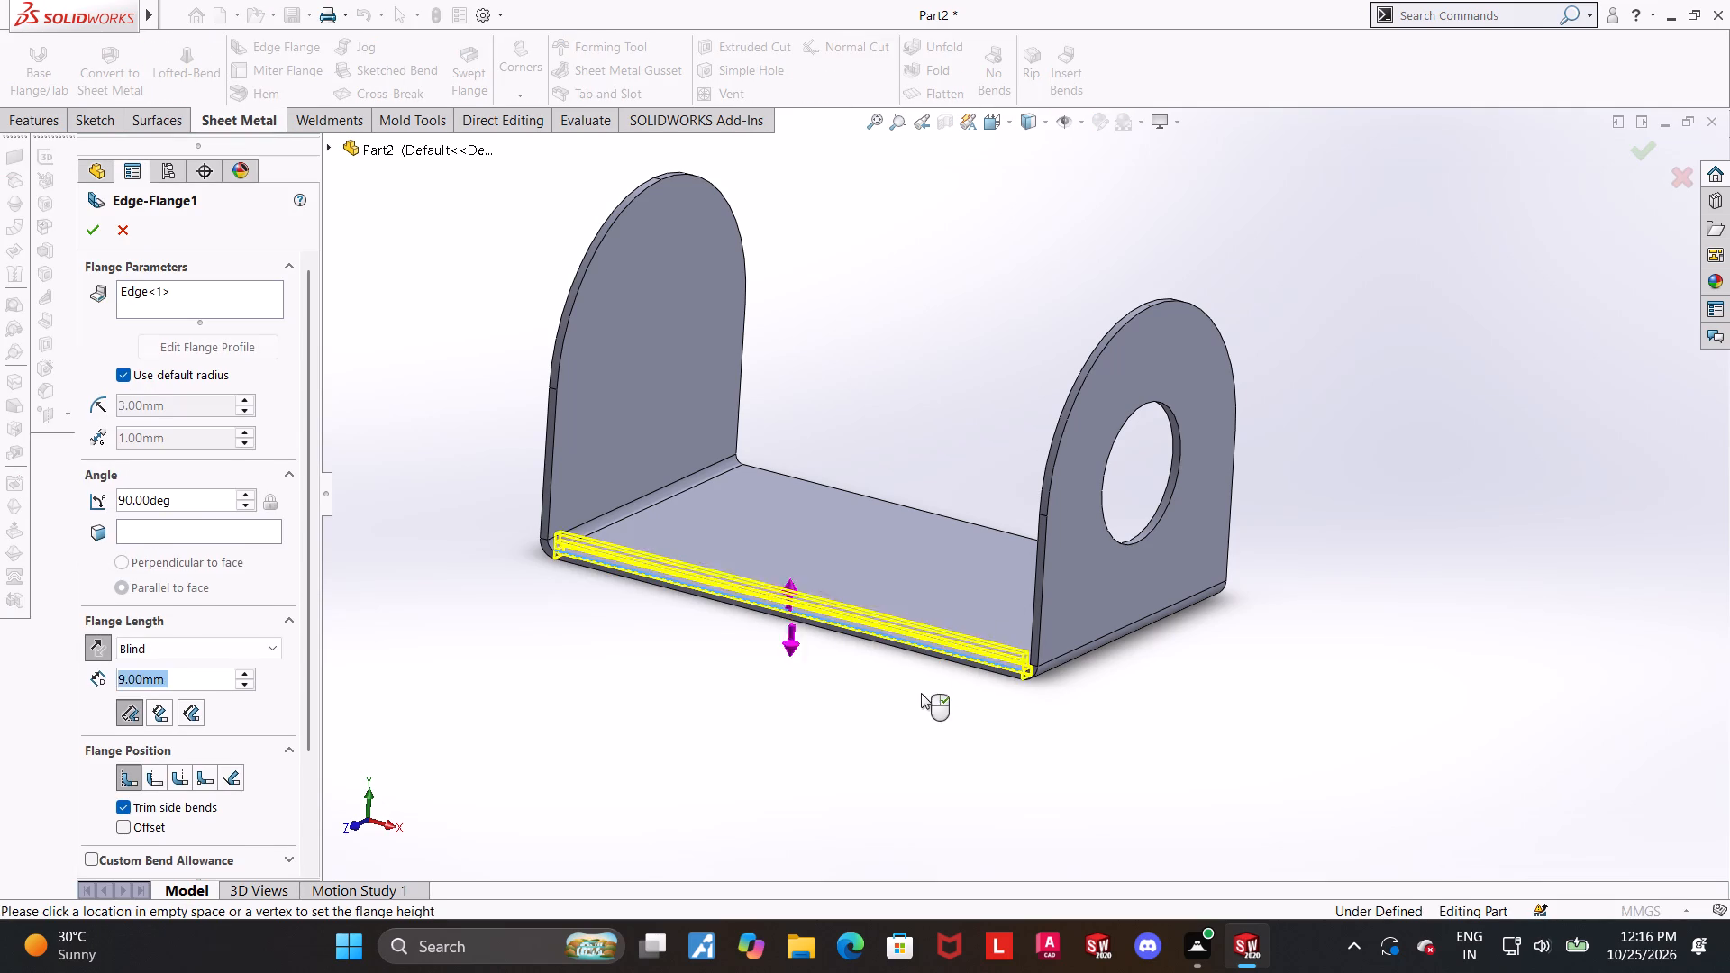
click(912, 778)
scroll(1161, 760, up, 1)
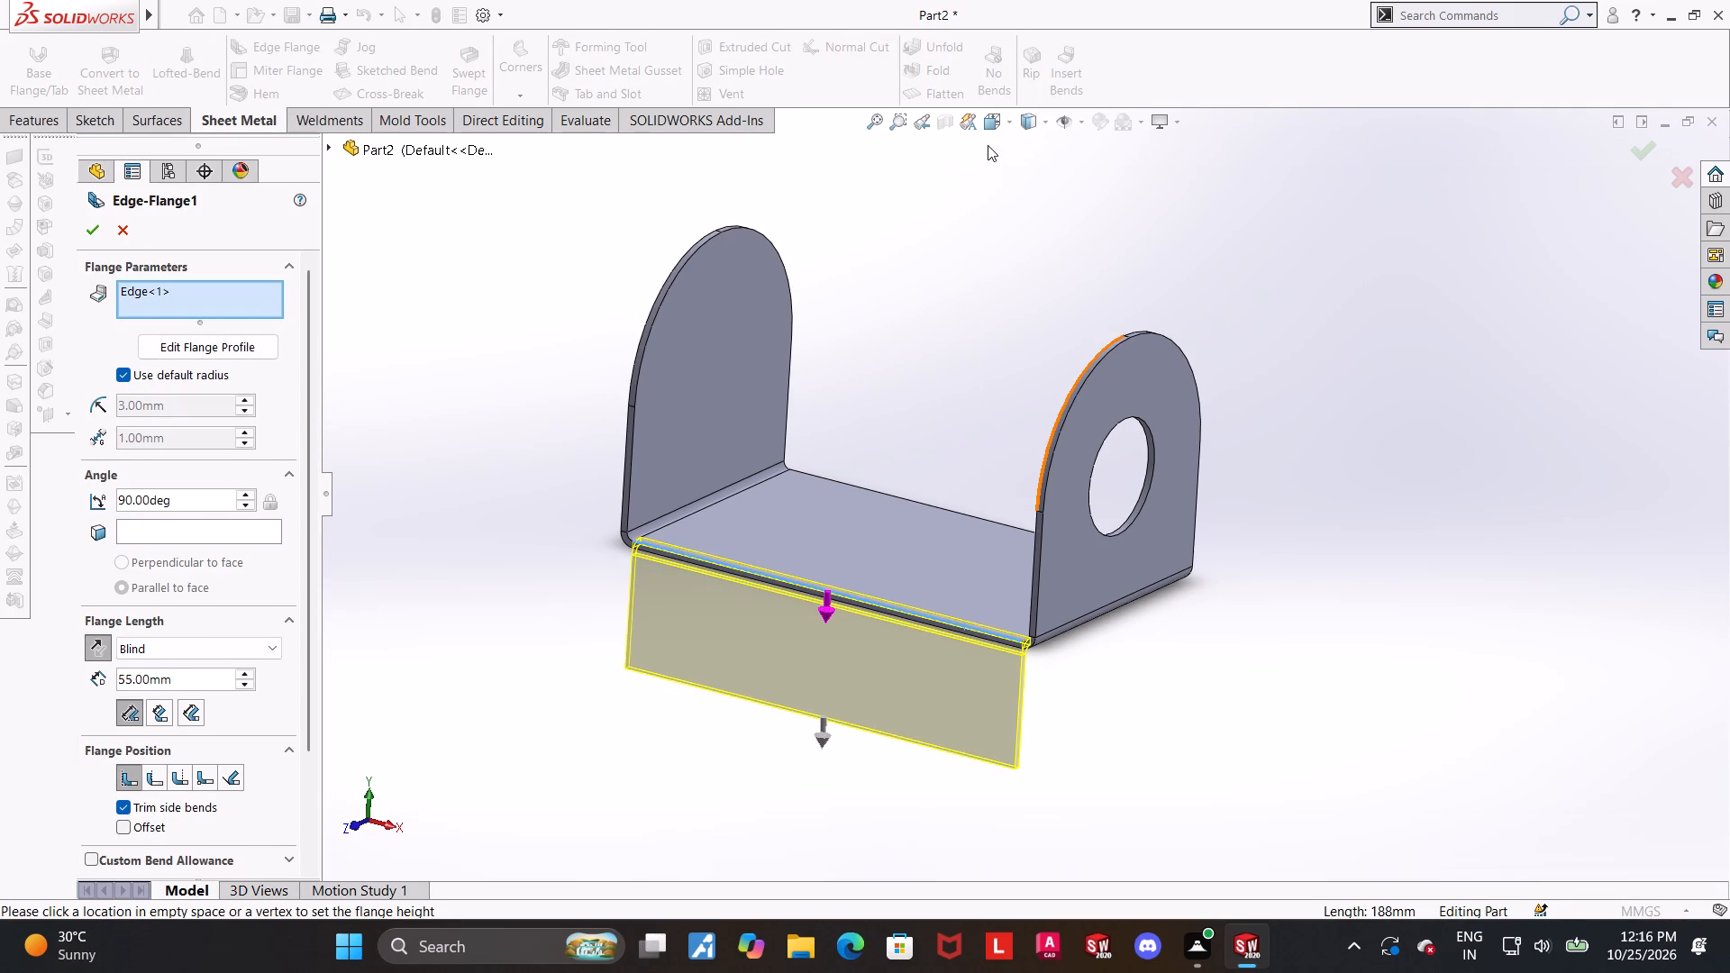
click(989, 127)
click(727, 697)
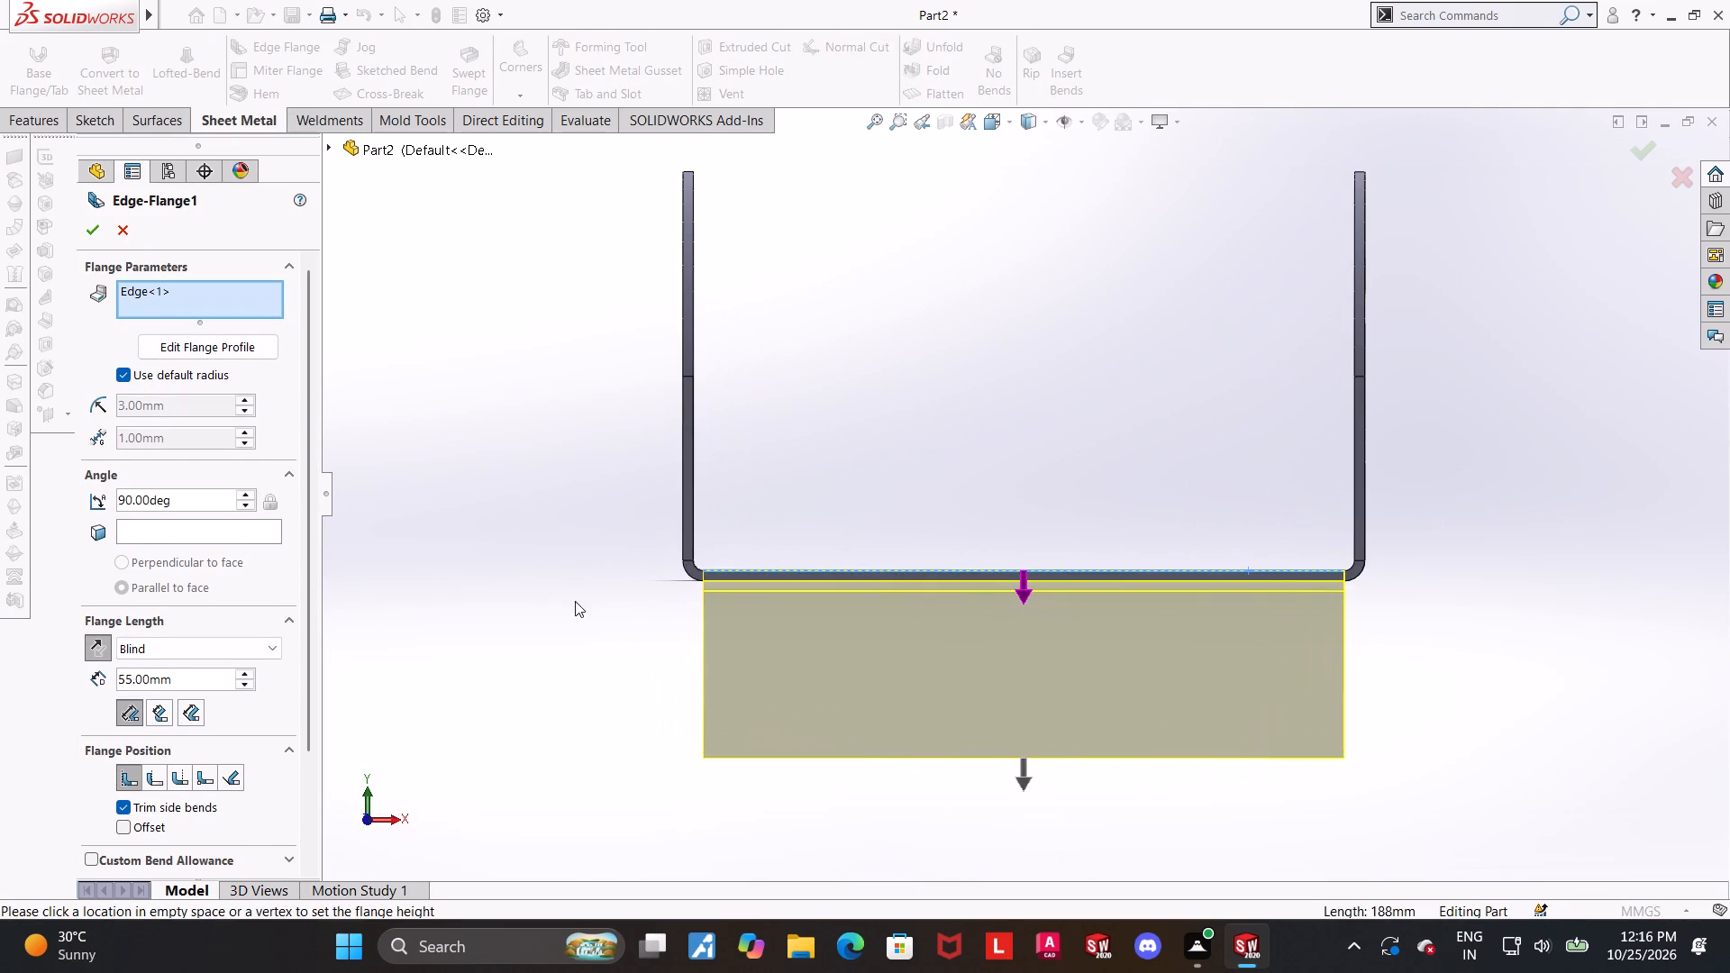
Edit the edge flange's profile, moving both vertical side lines inward to form a narrow tab near the flange with the hole.
click(174, 341)
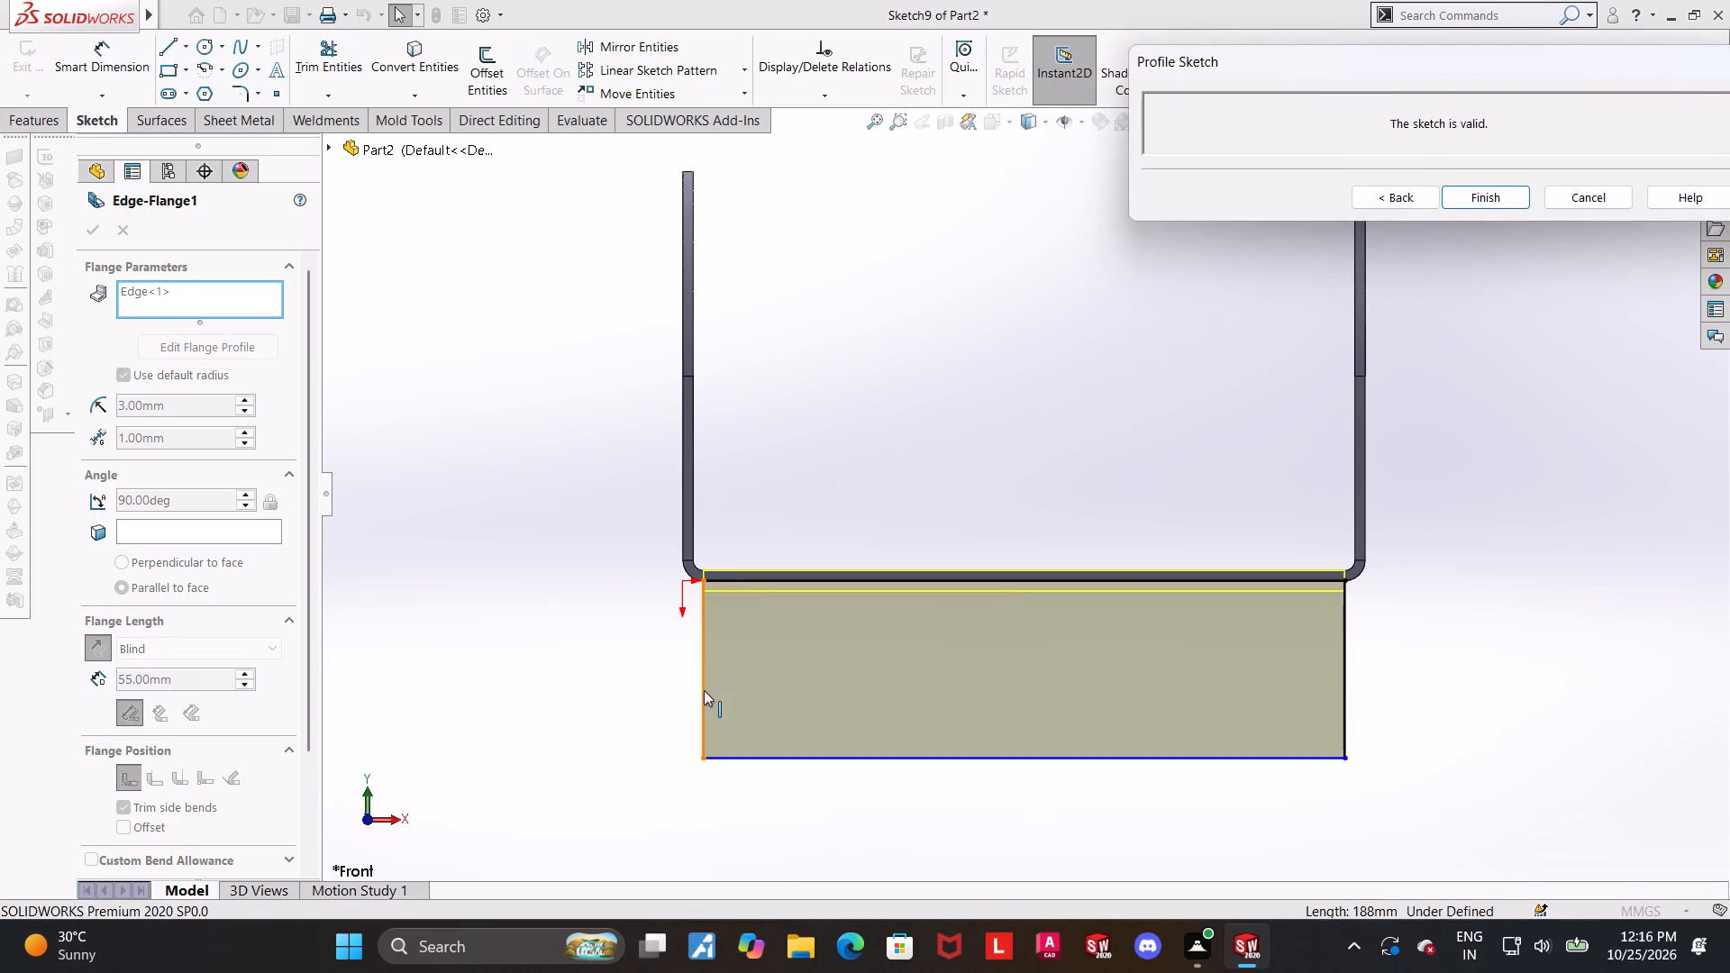
drag(704, 690, 1177, 659)
drag(1343, 638, 1327, 641)
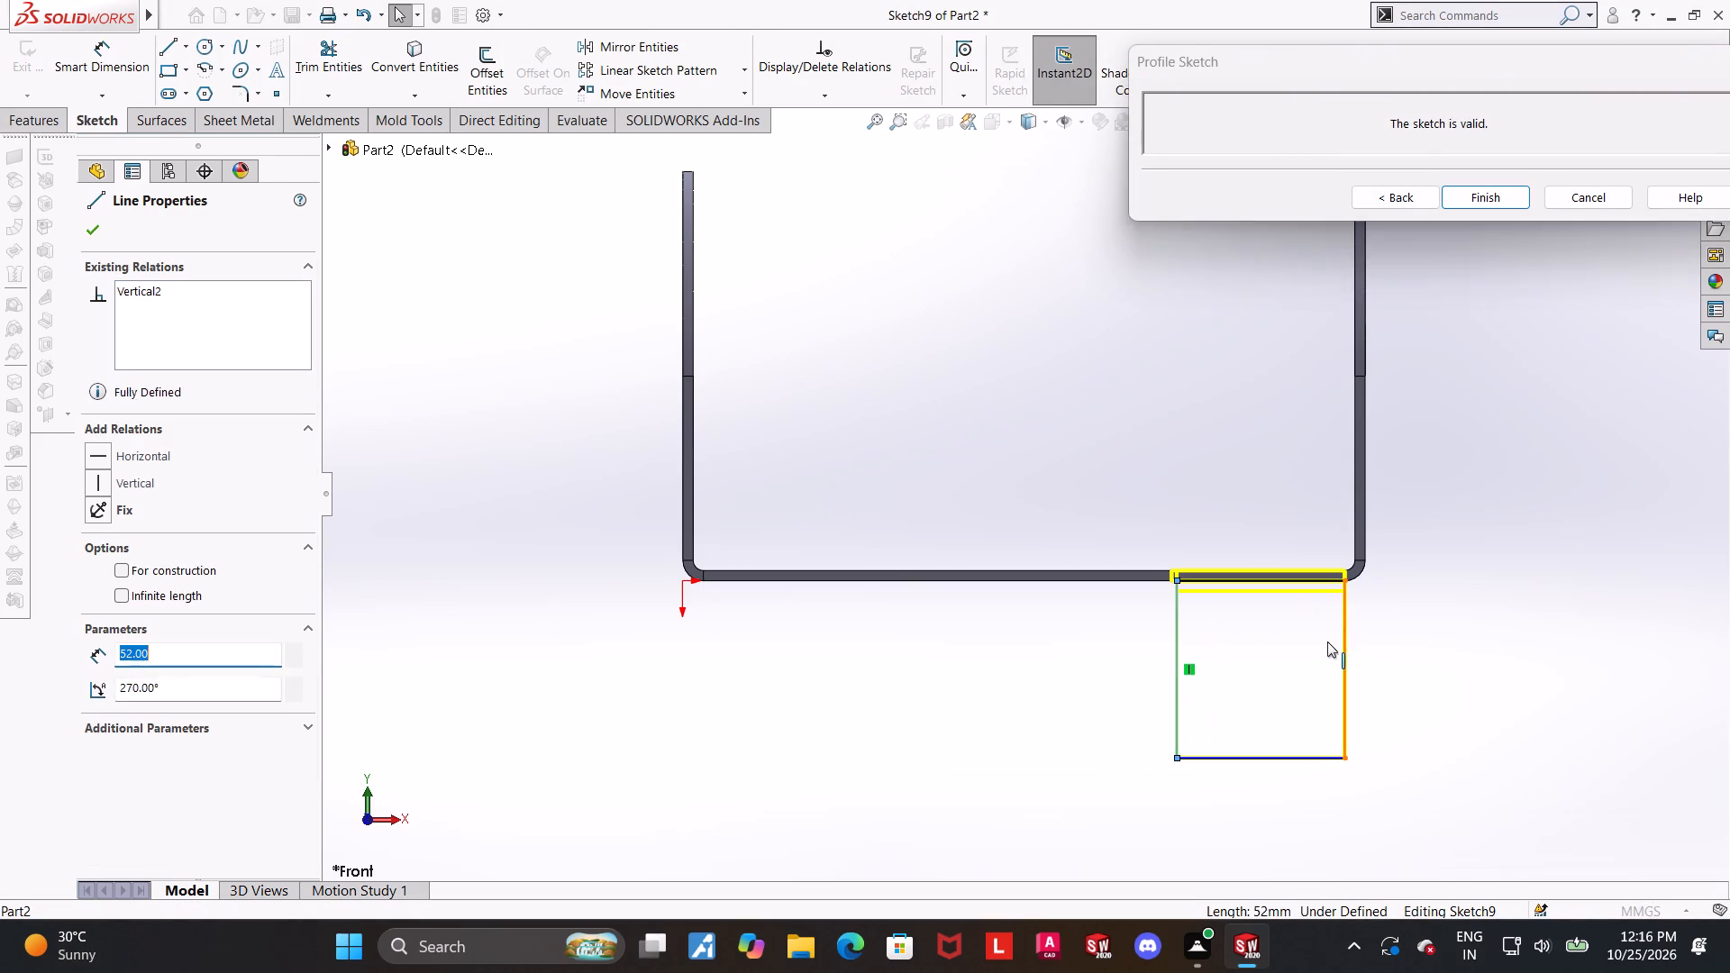
drag(1327, 641, 1311, 643)
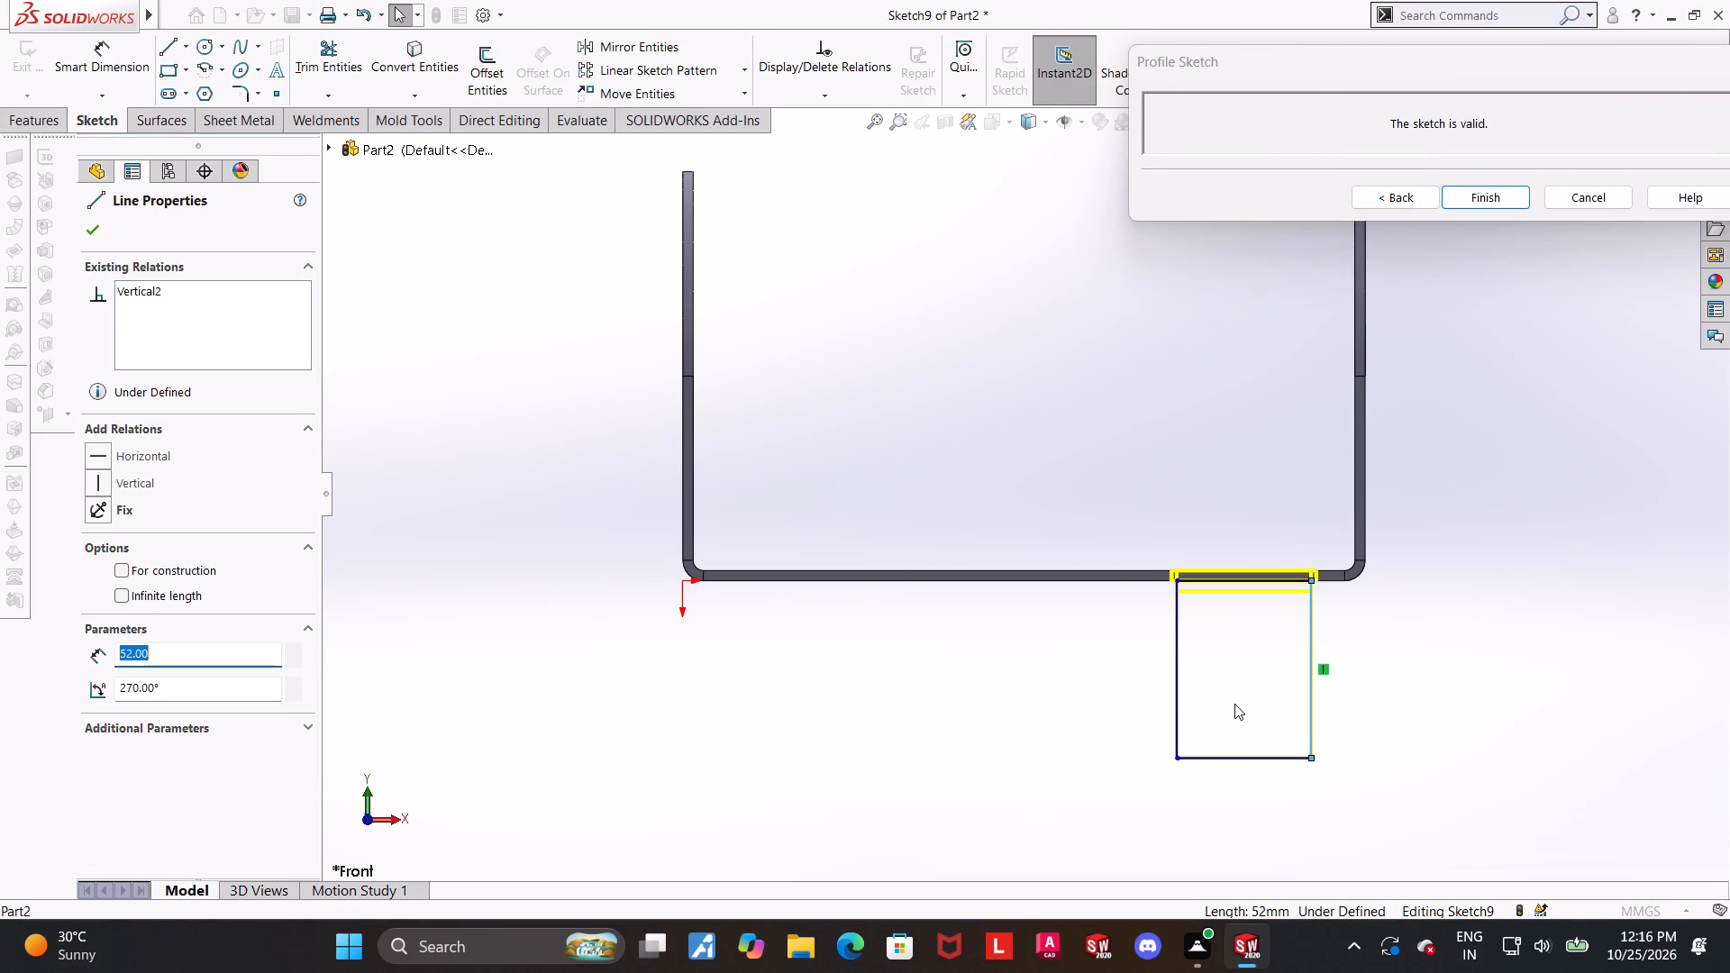
Dimension the tab profile's nearer vertical side 25 mm from the outer face of the flange with the hole.
click(114, 77)
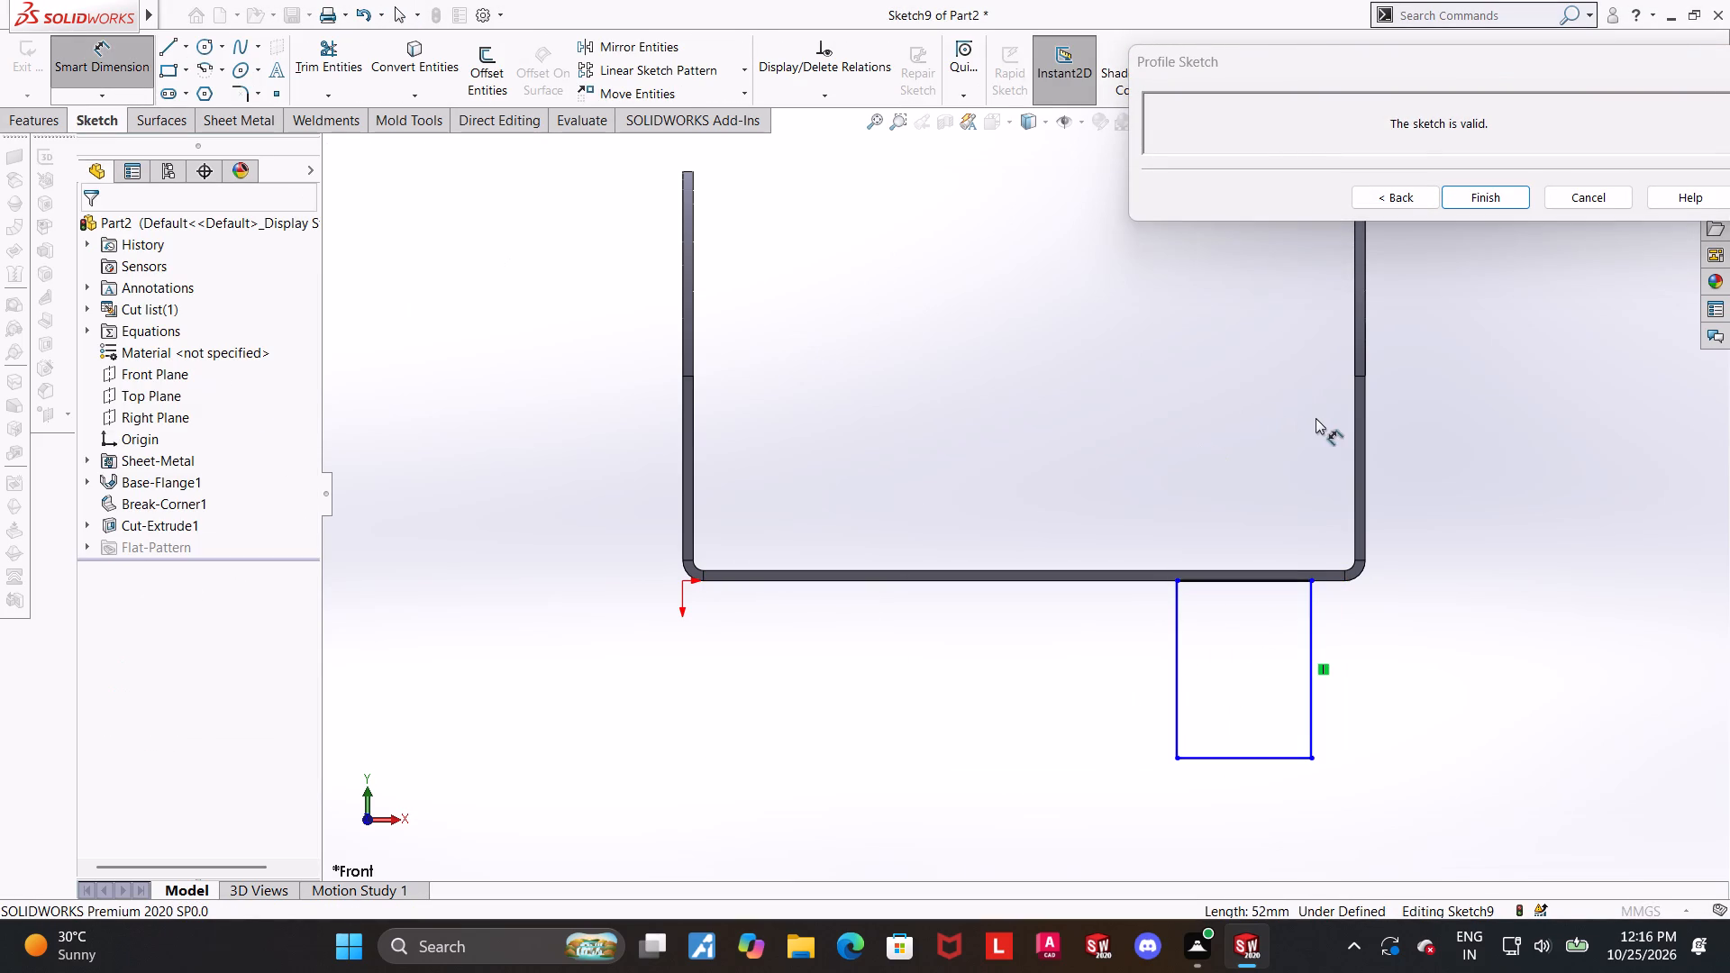
click(1311, 637)
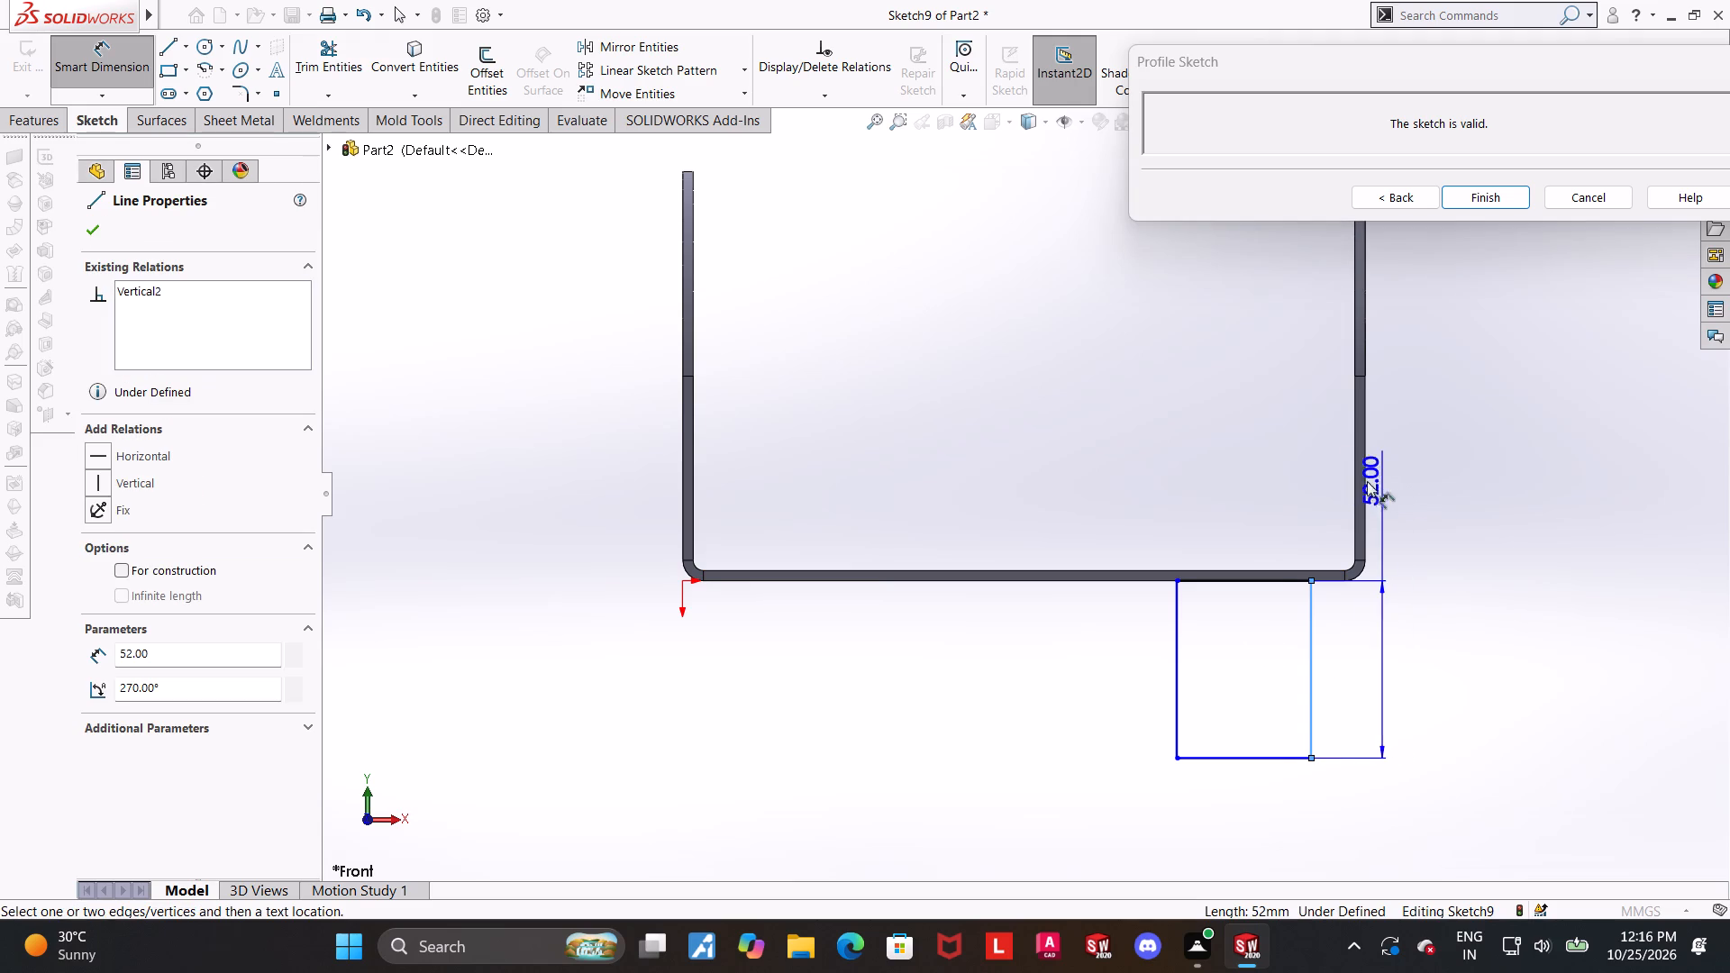
click(1365, 492)
click(1377, 653)
text(25)
key(Return)
key(Escape)
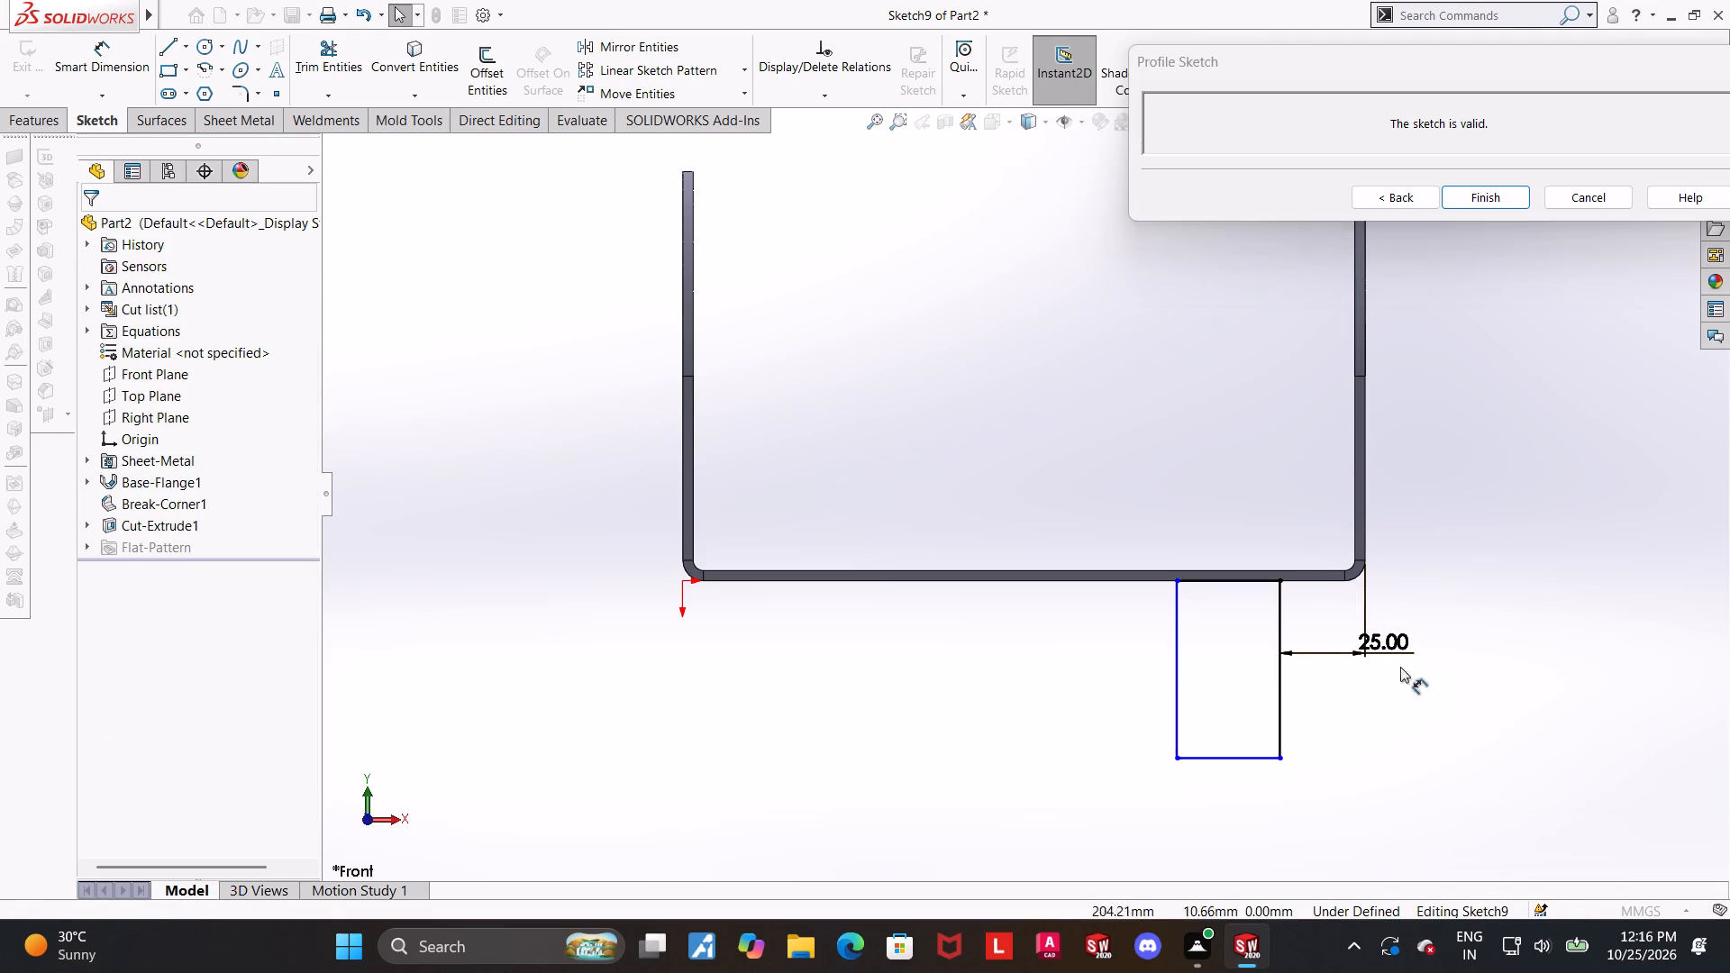
Dimension the tab profile's width between its two vertical sides as 40 mm.
click(1455, 751)
click(103, 60)
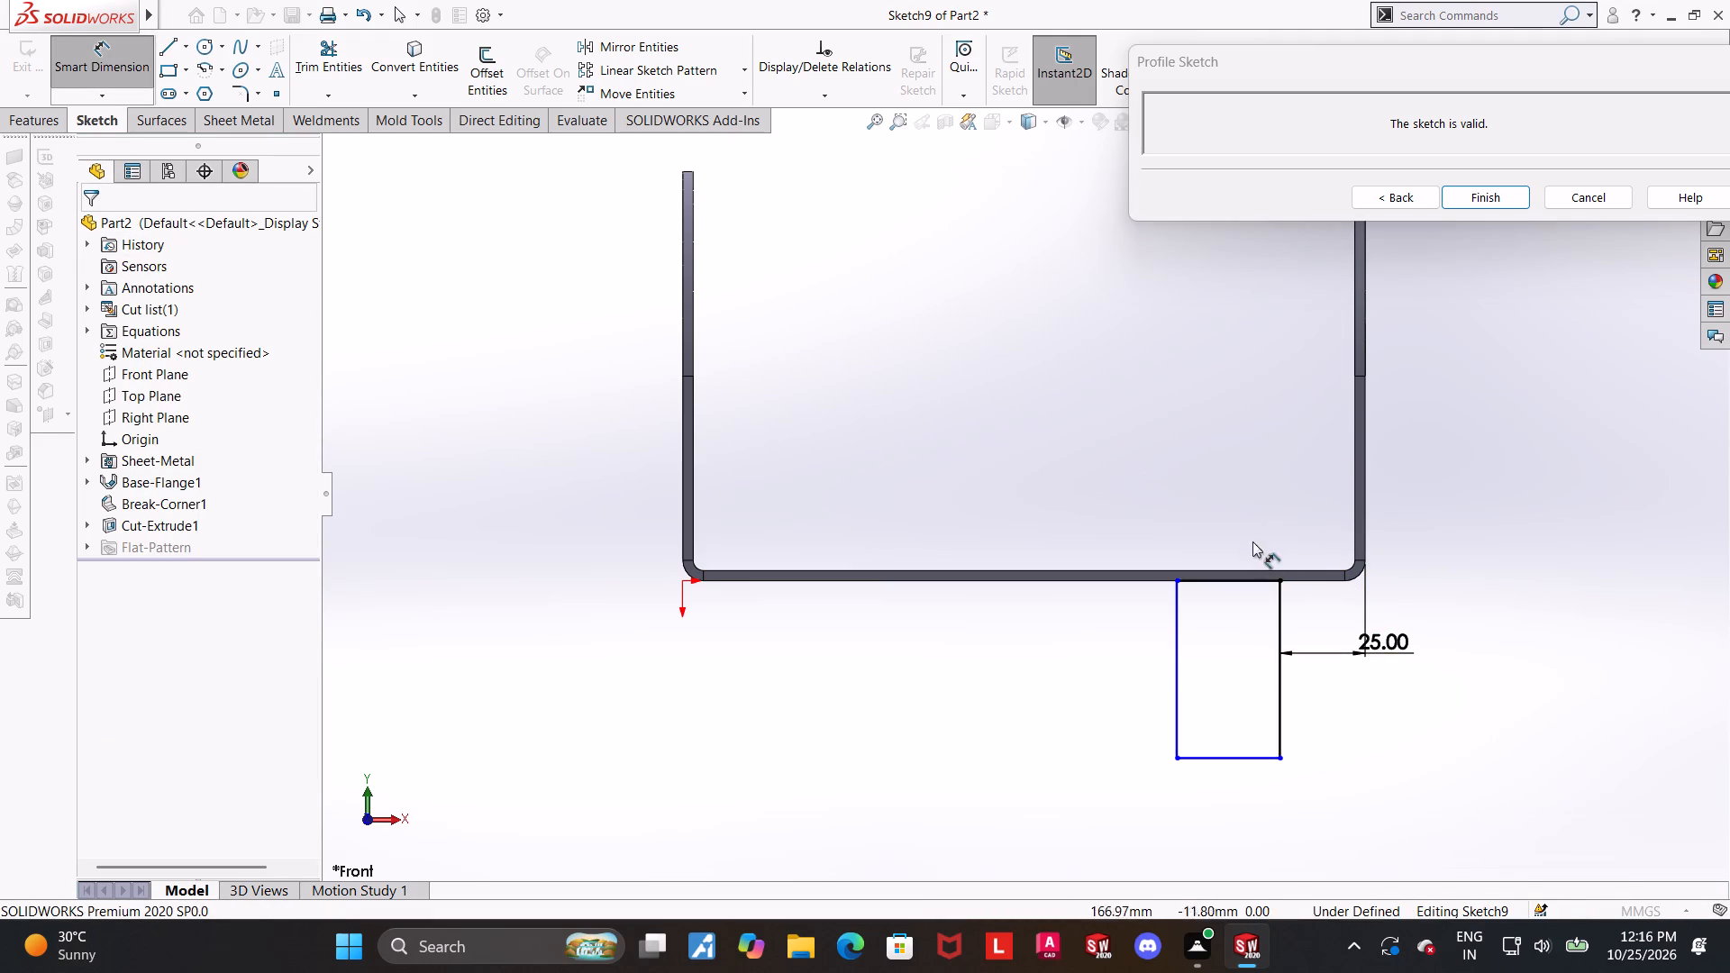
click(1179, 633)
click(1276, 636)
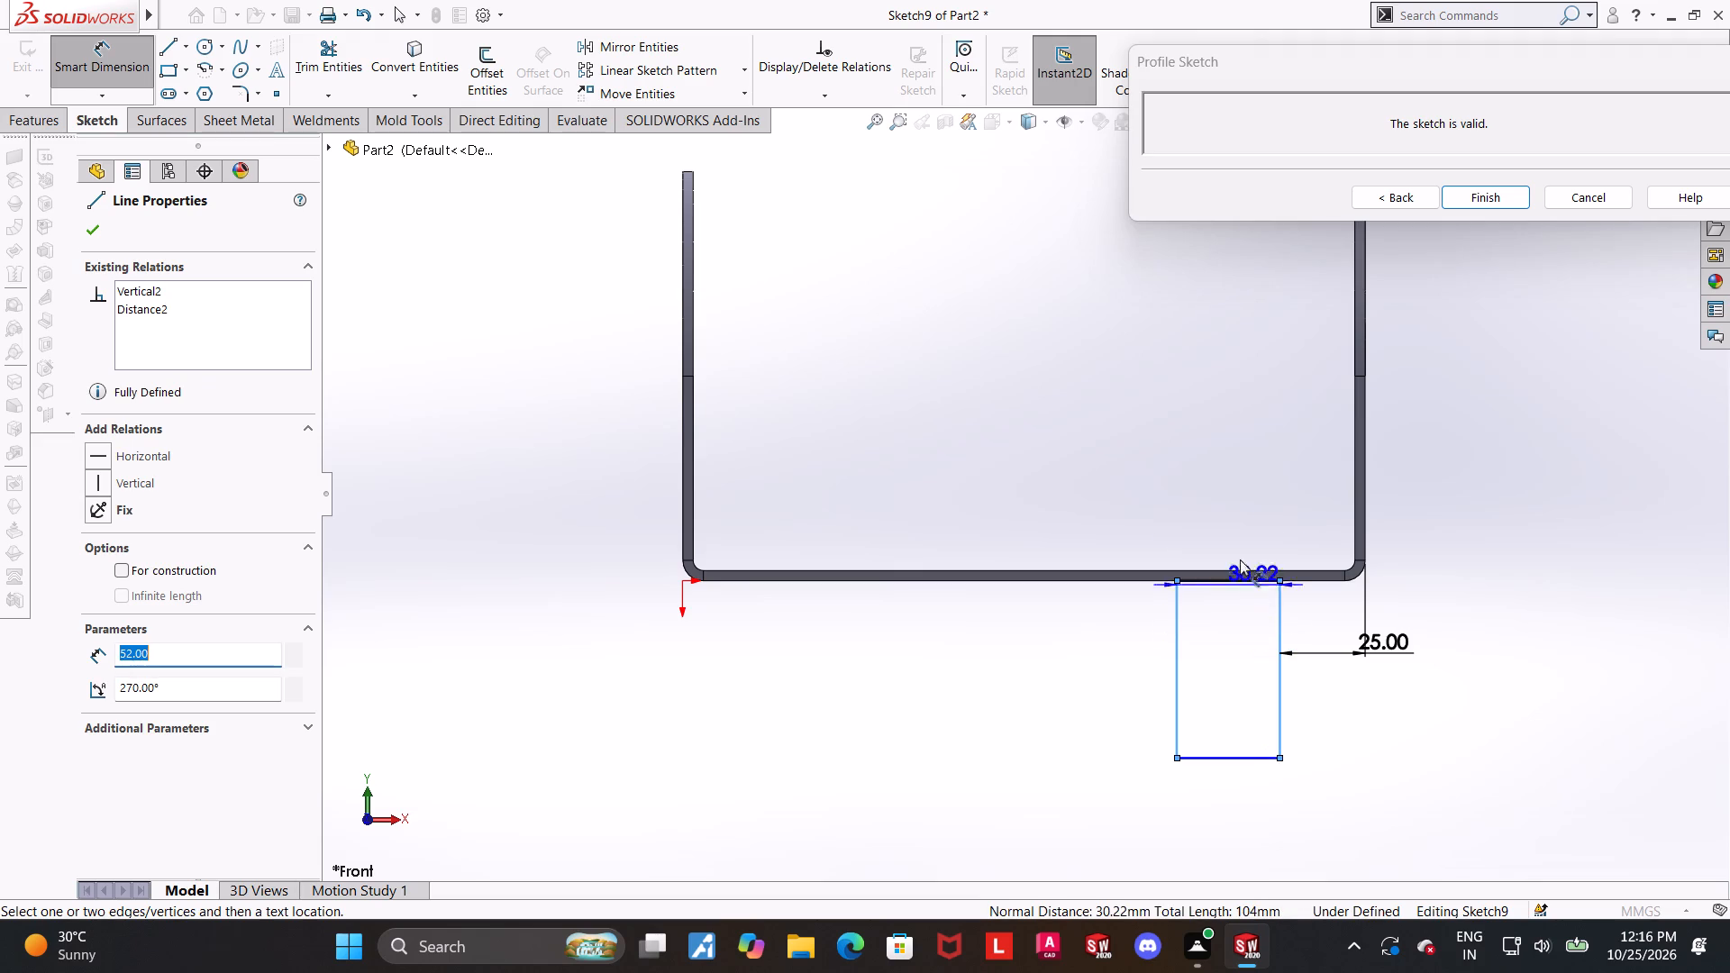
click(1216, 489)
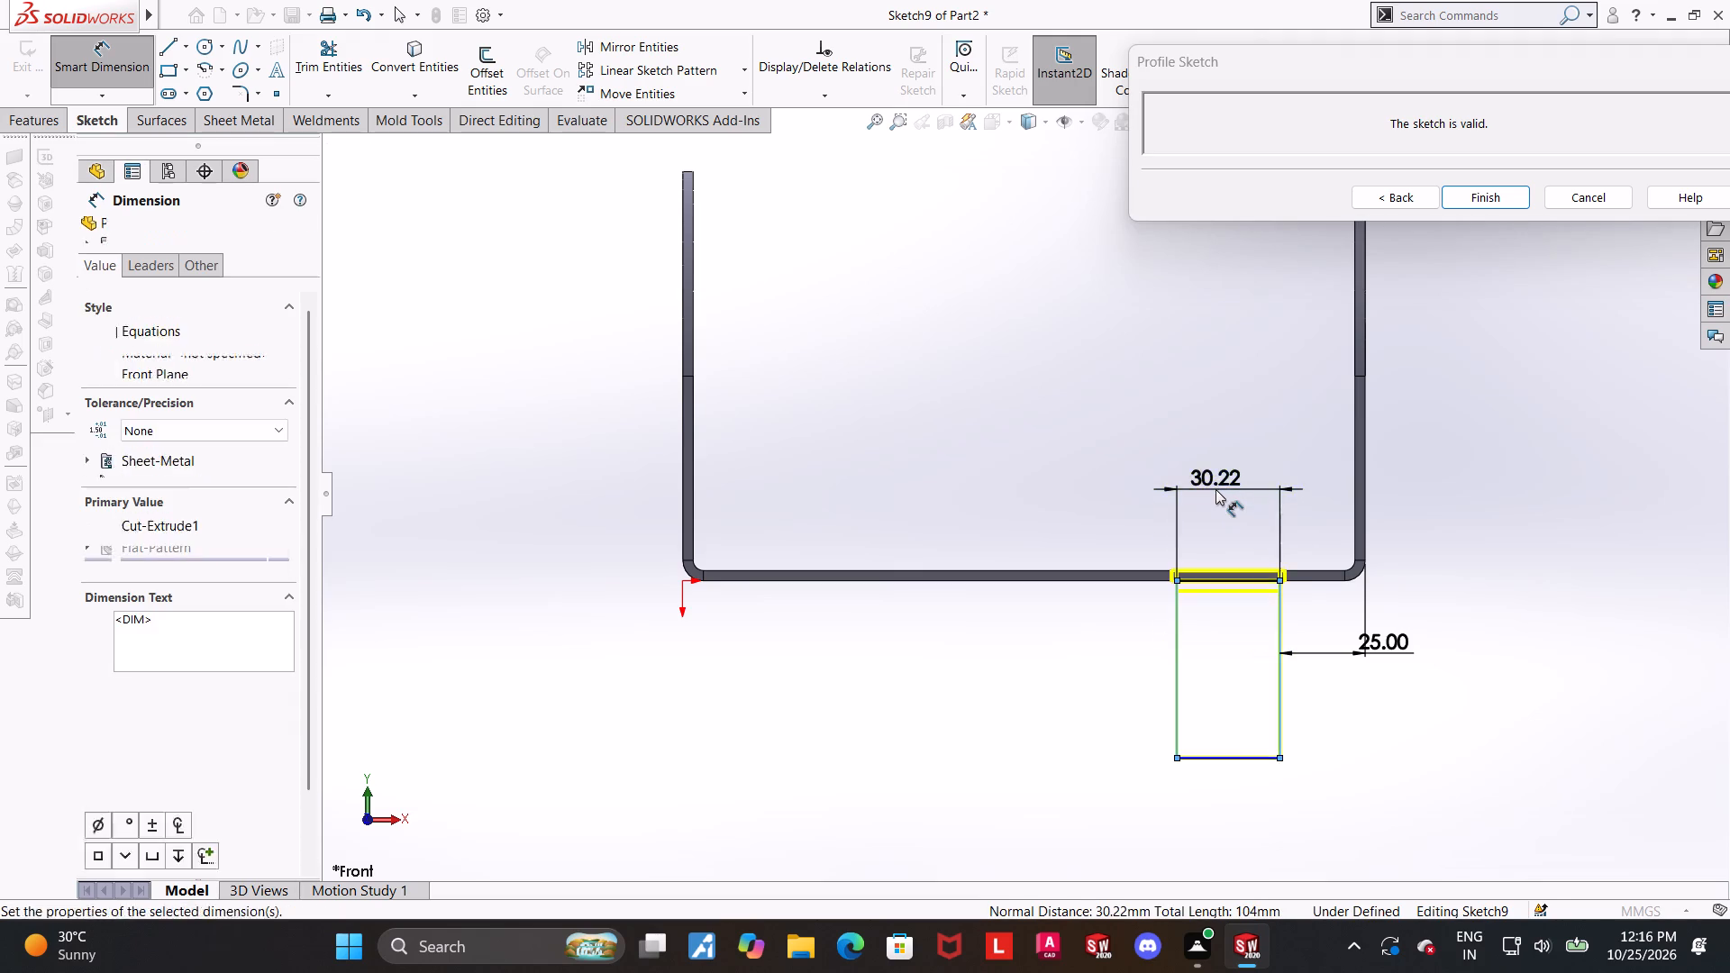
text(40)
key(Return)
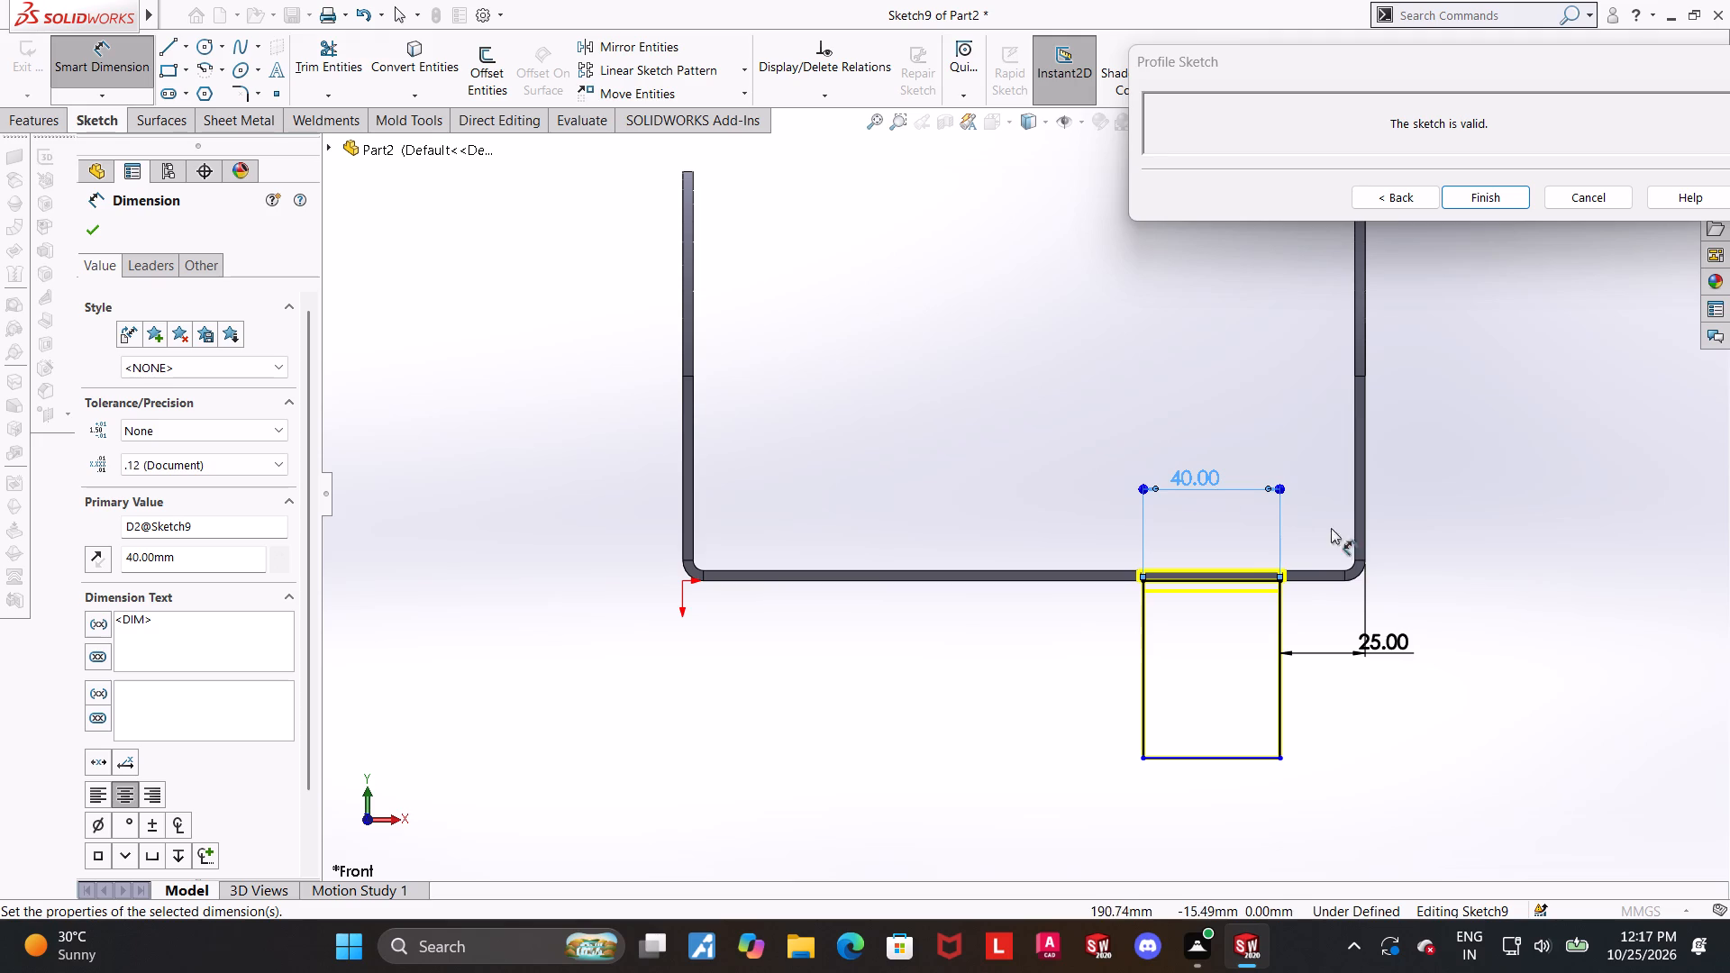
click(1498, 696)
Dimension the tab profile's bottom line 30 mm below the base's lower edge.
click(114, 44)
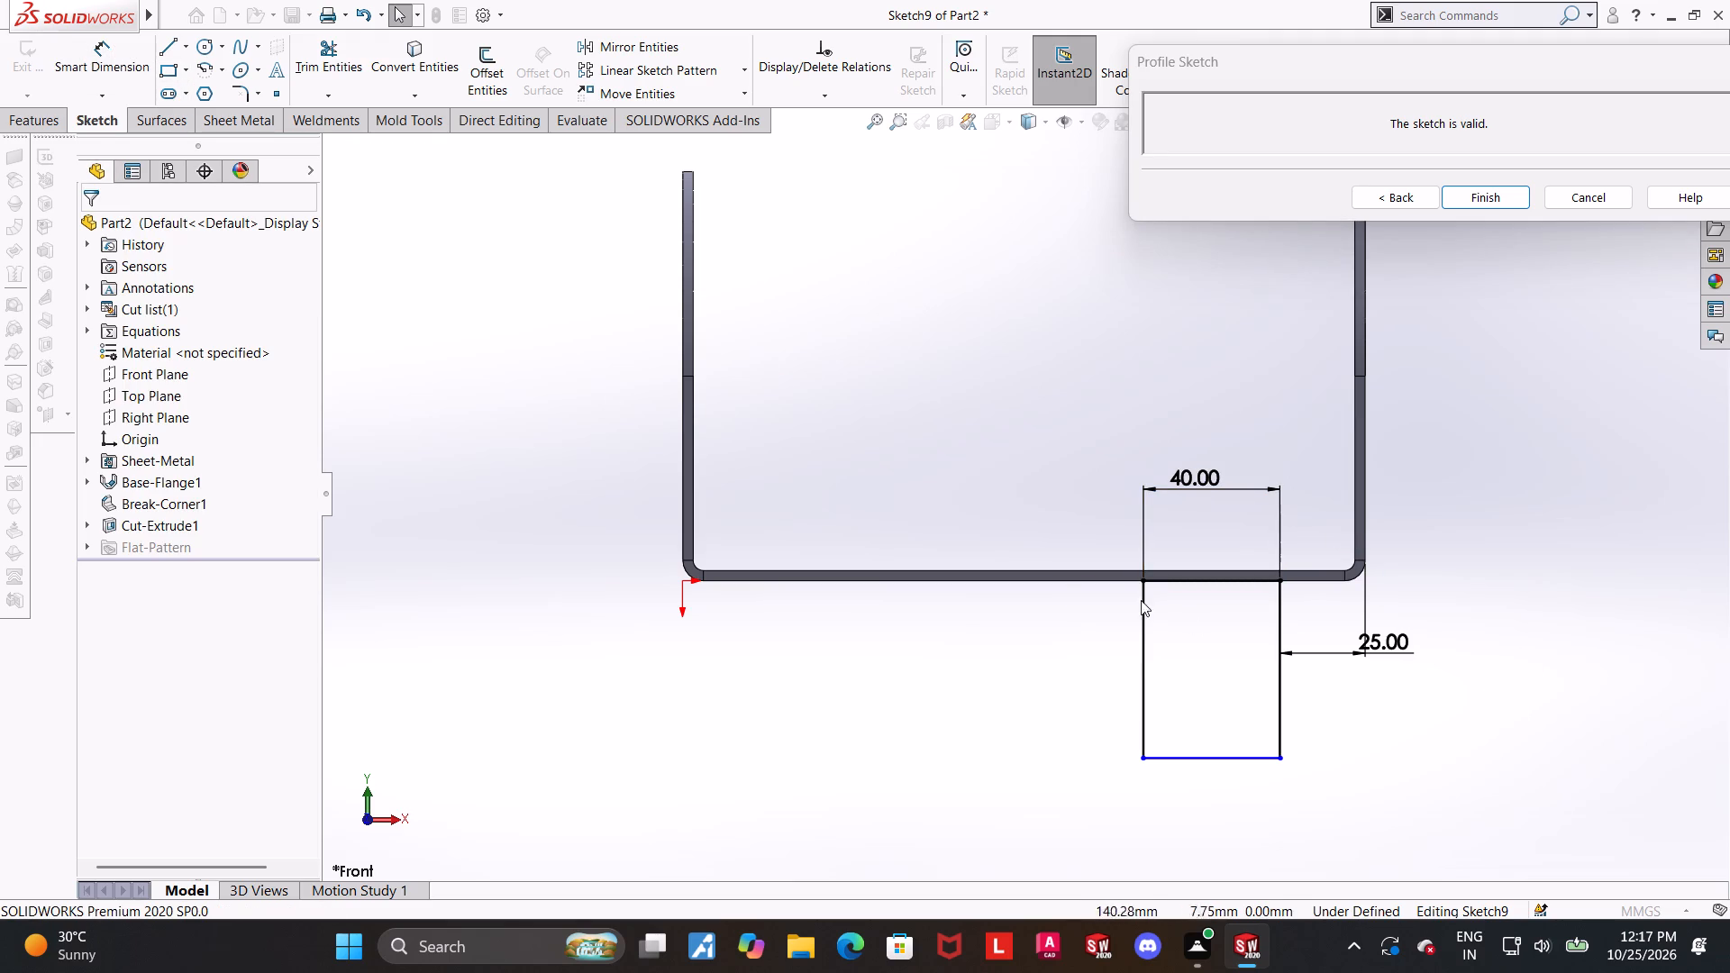
click(94, 70)
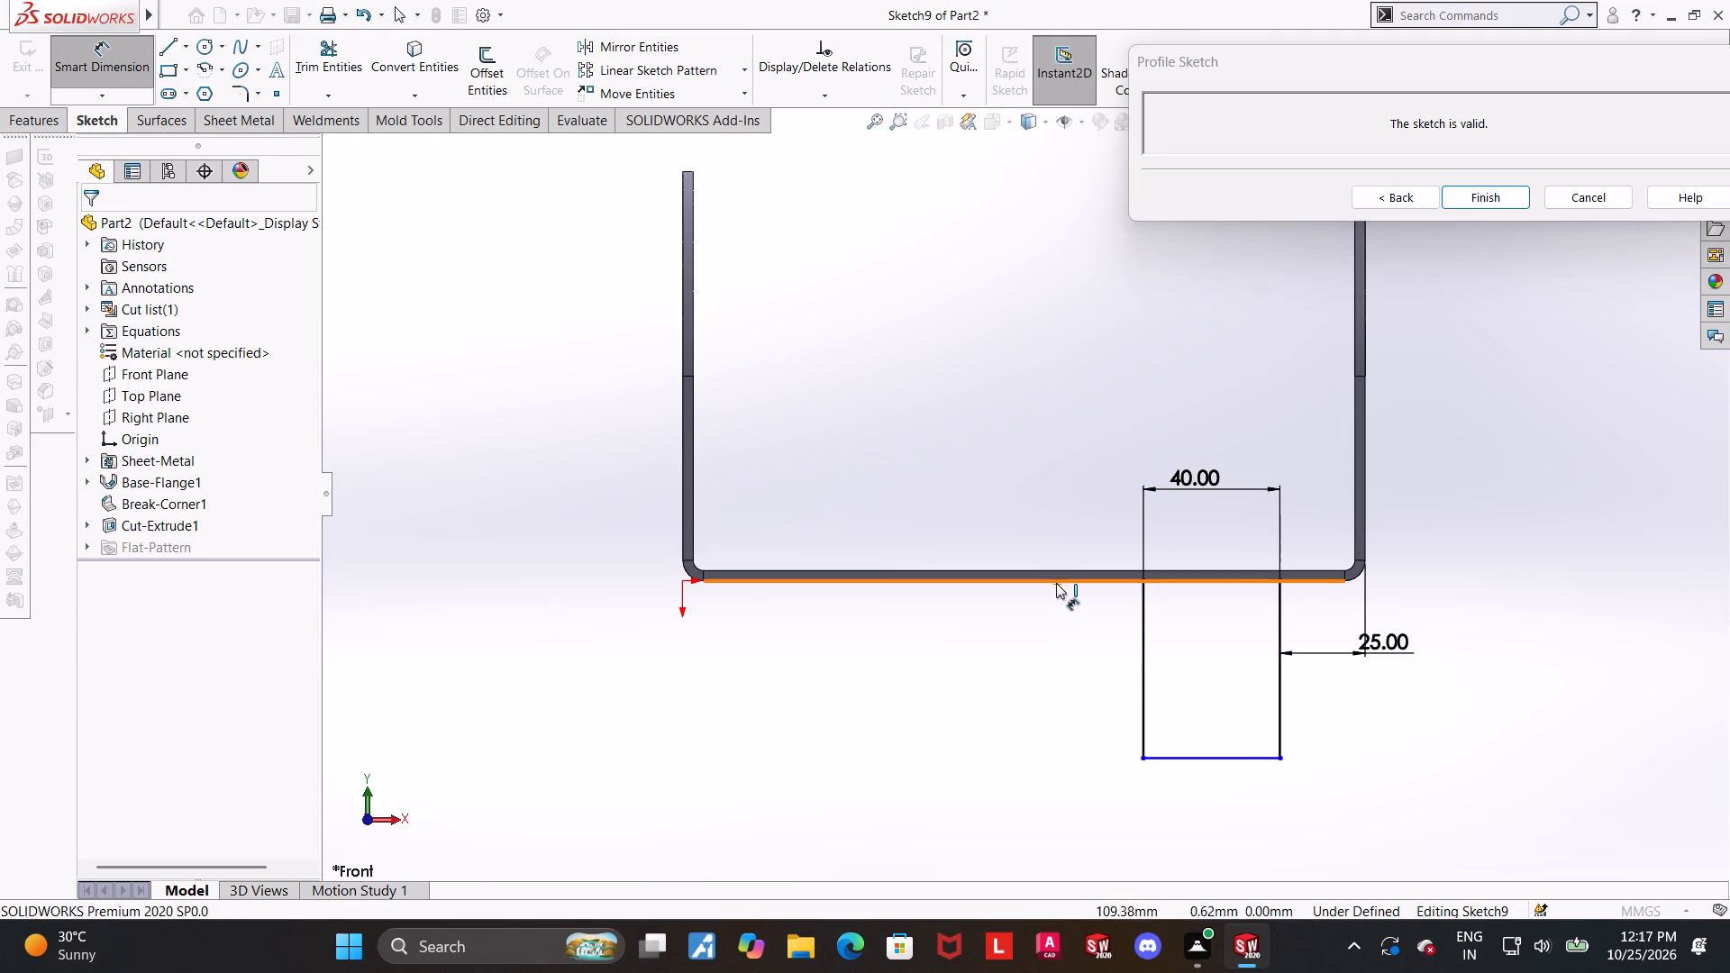
click(1056, 583)
click(1177, 756)
click(1010, 647)
text(30)
key(Return)
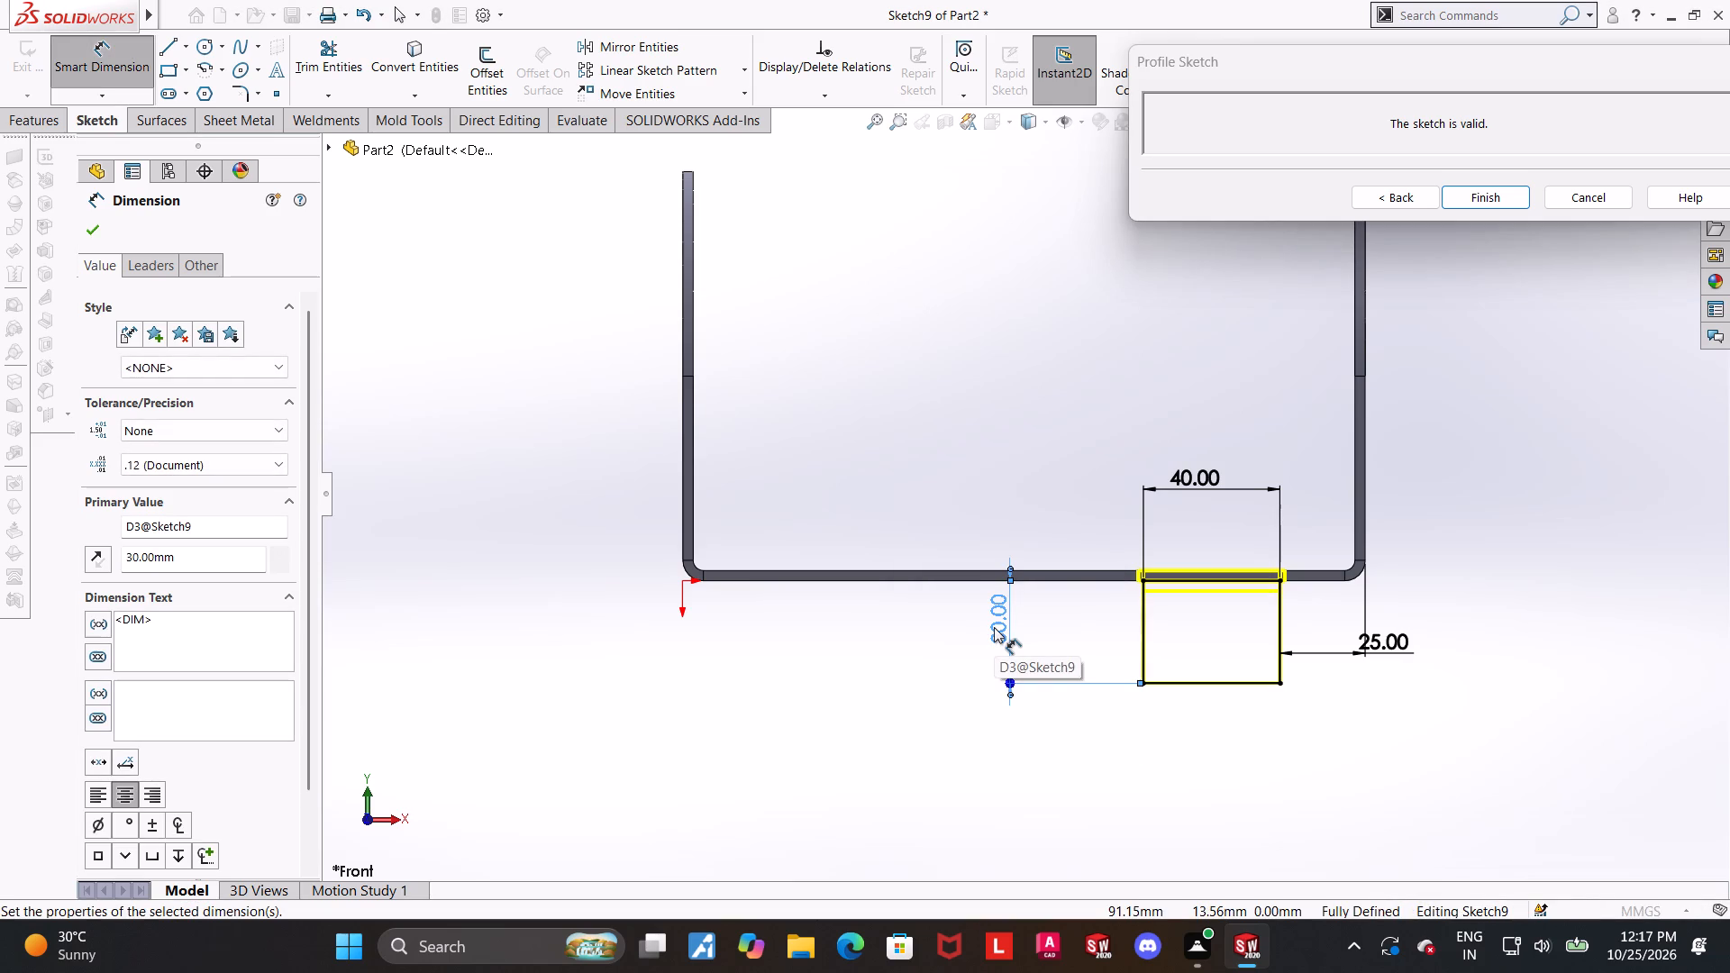
Return from the profile sketch to the edge flange settings and set the flange position to Bend Outside.
scroll(1322, 561, down, 2)
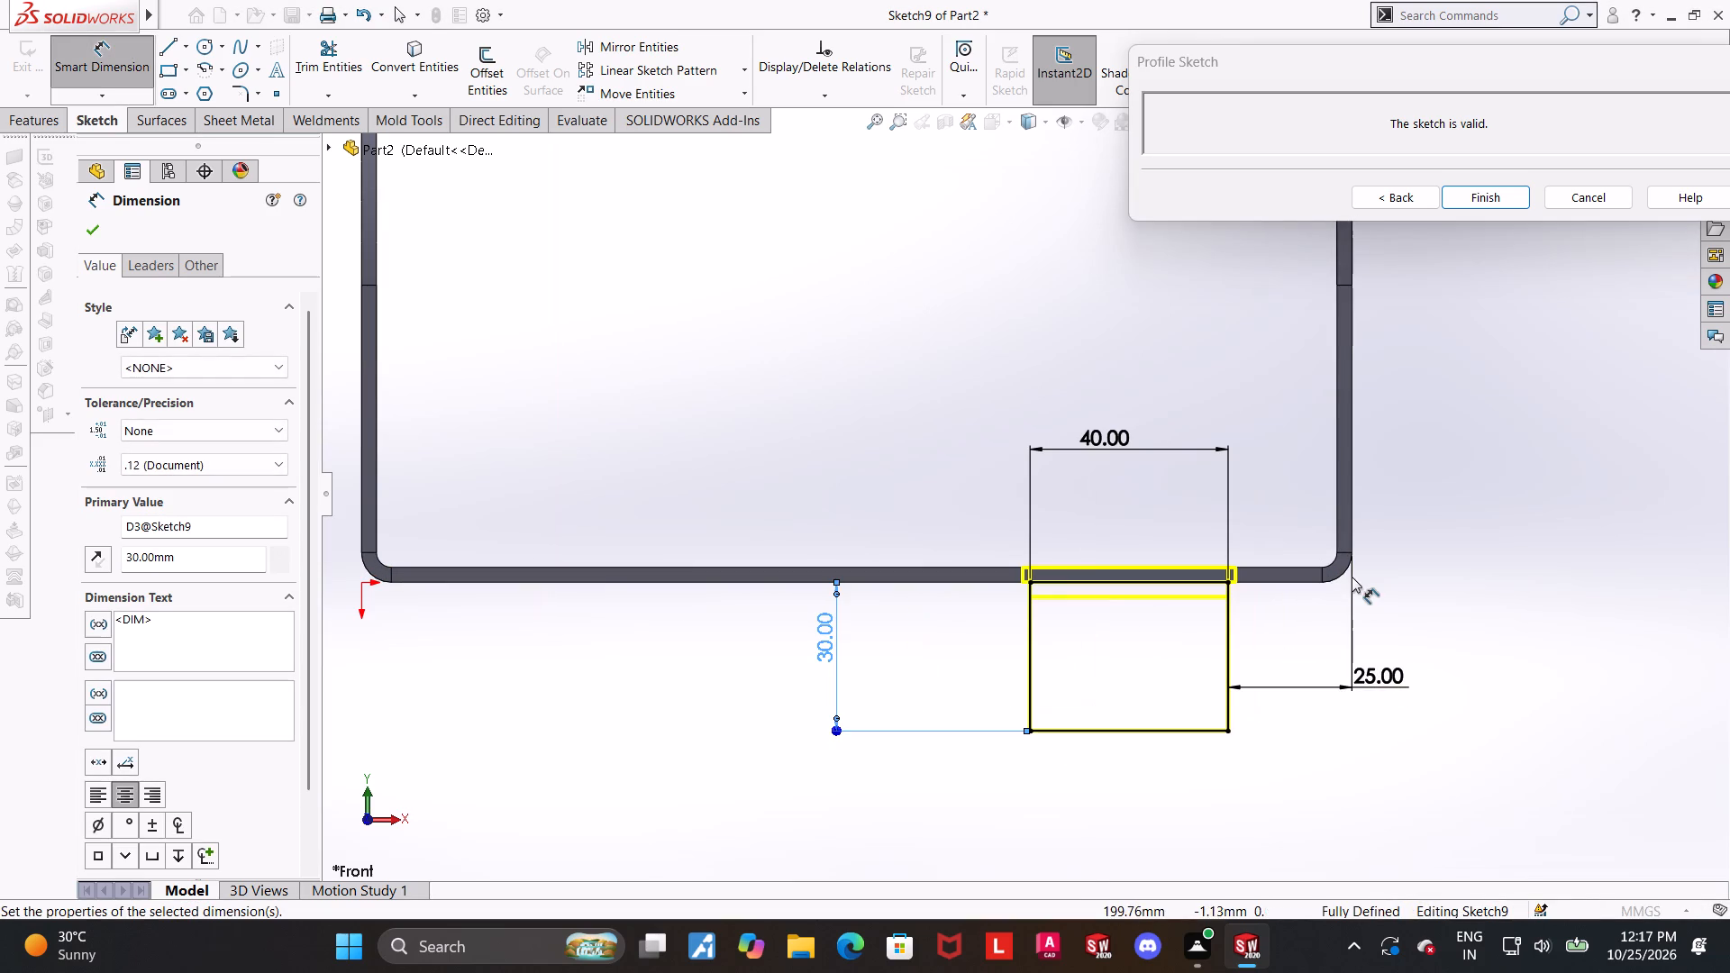
scroll(1328, 579, up, 1)
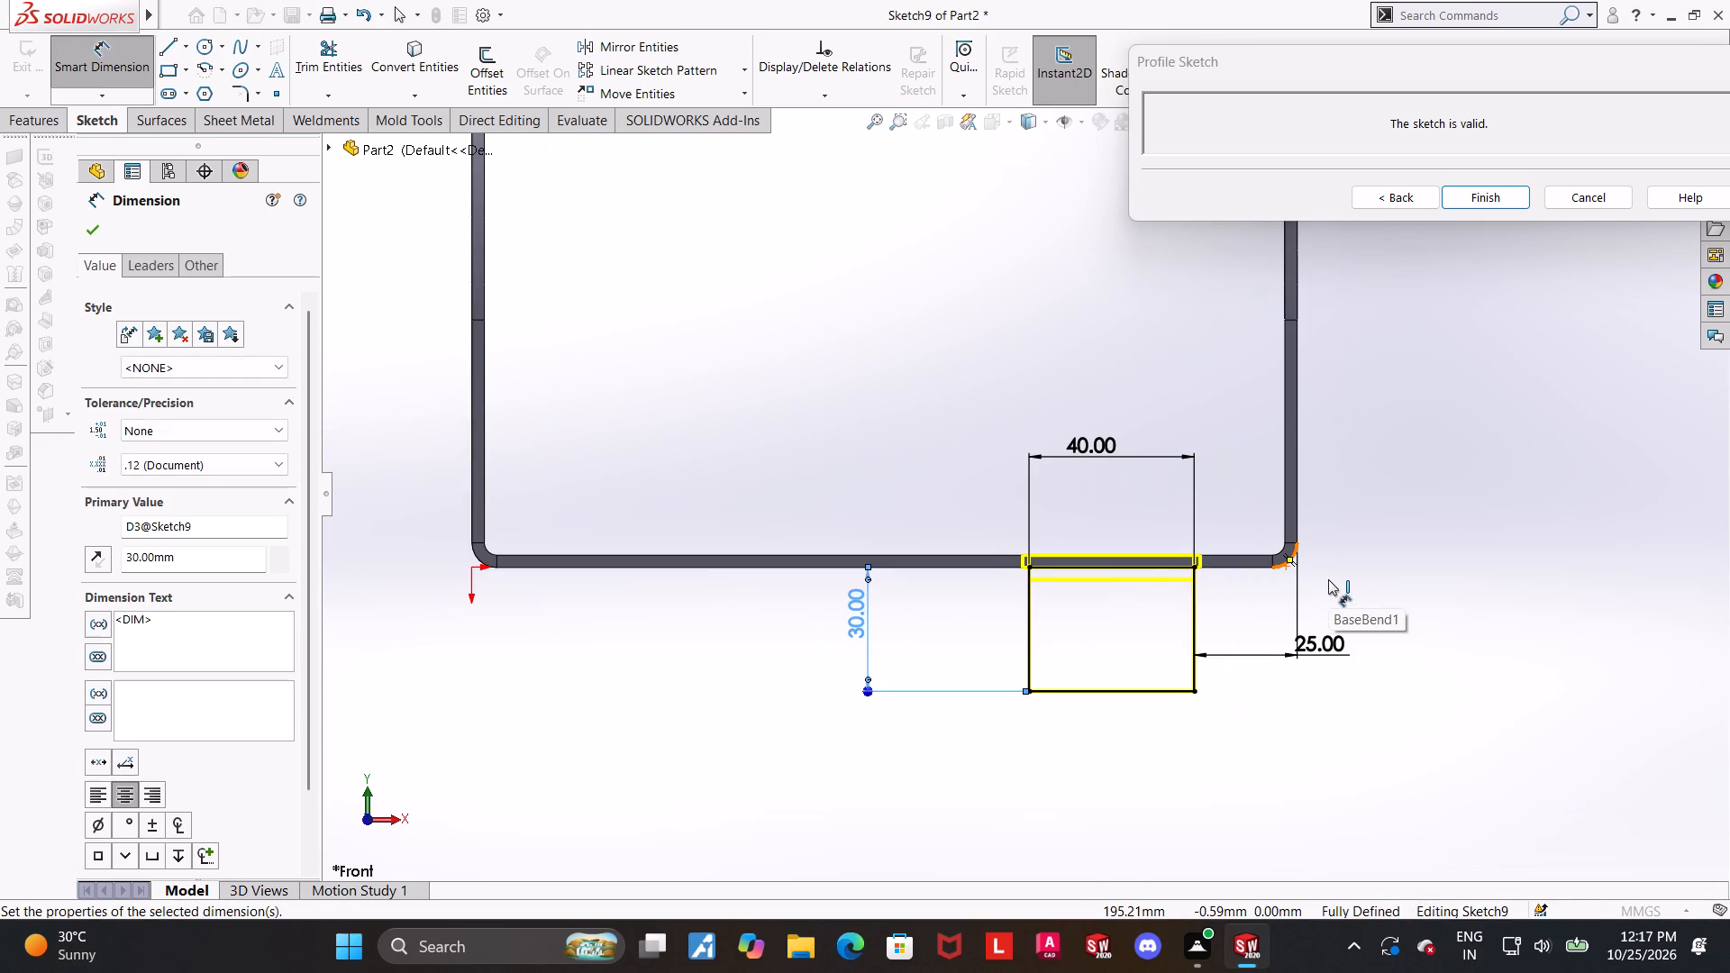
scroll(1328, 579, down, 1)
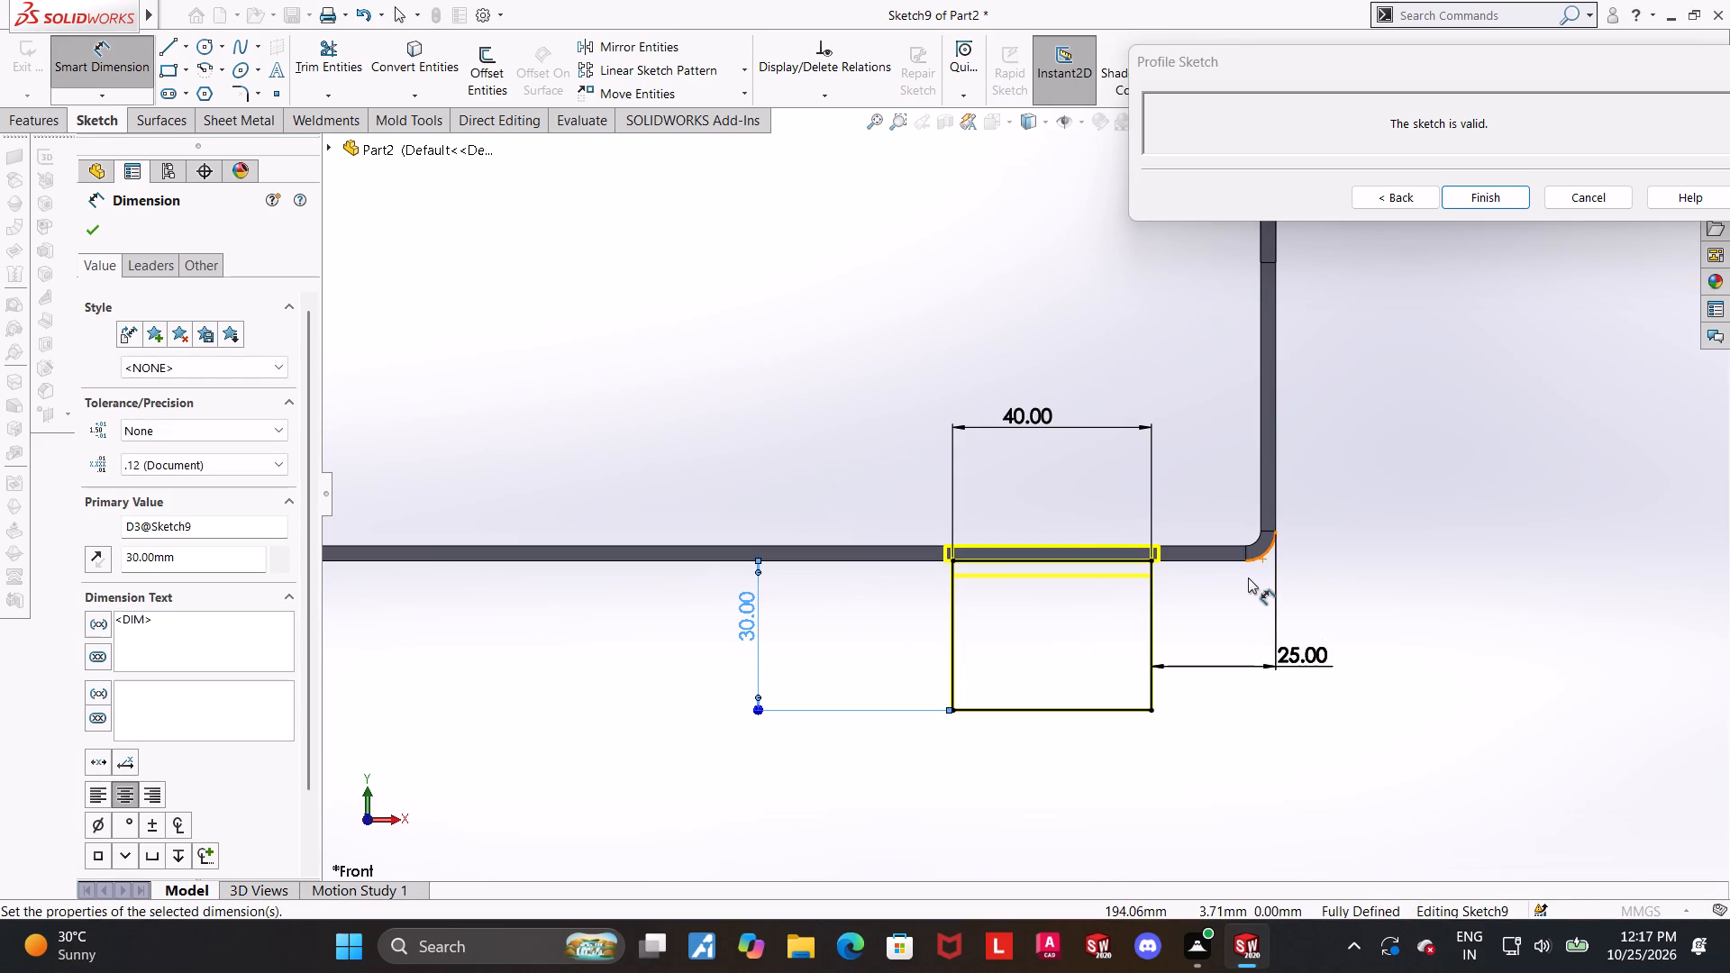
scroll(1194, 575, down, 1)
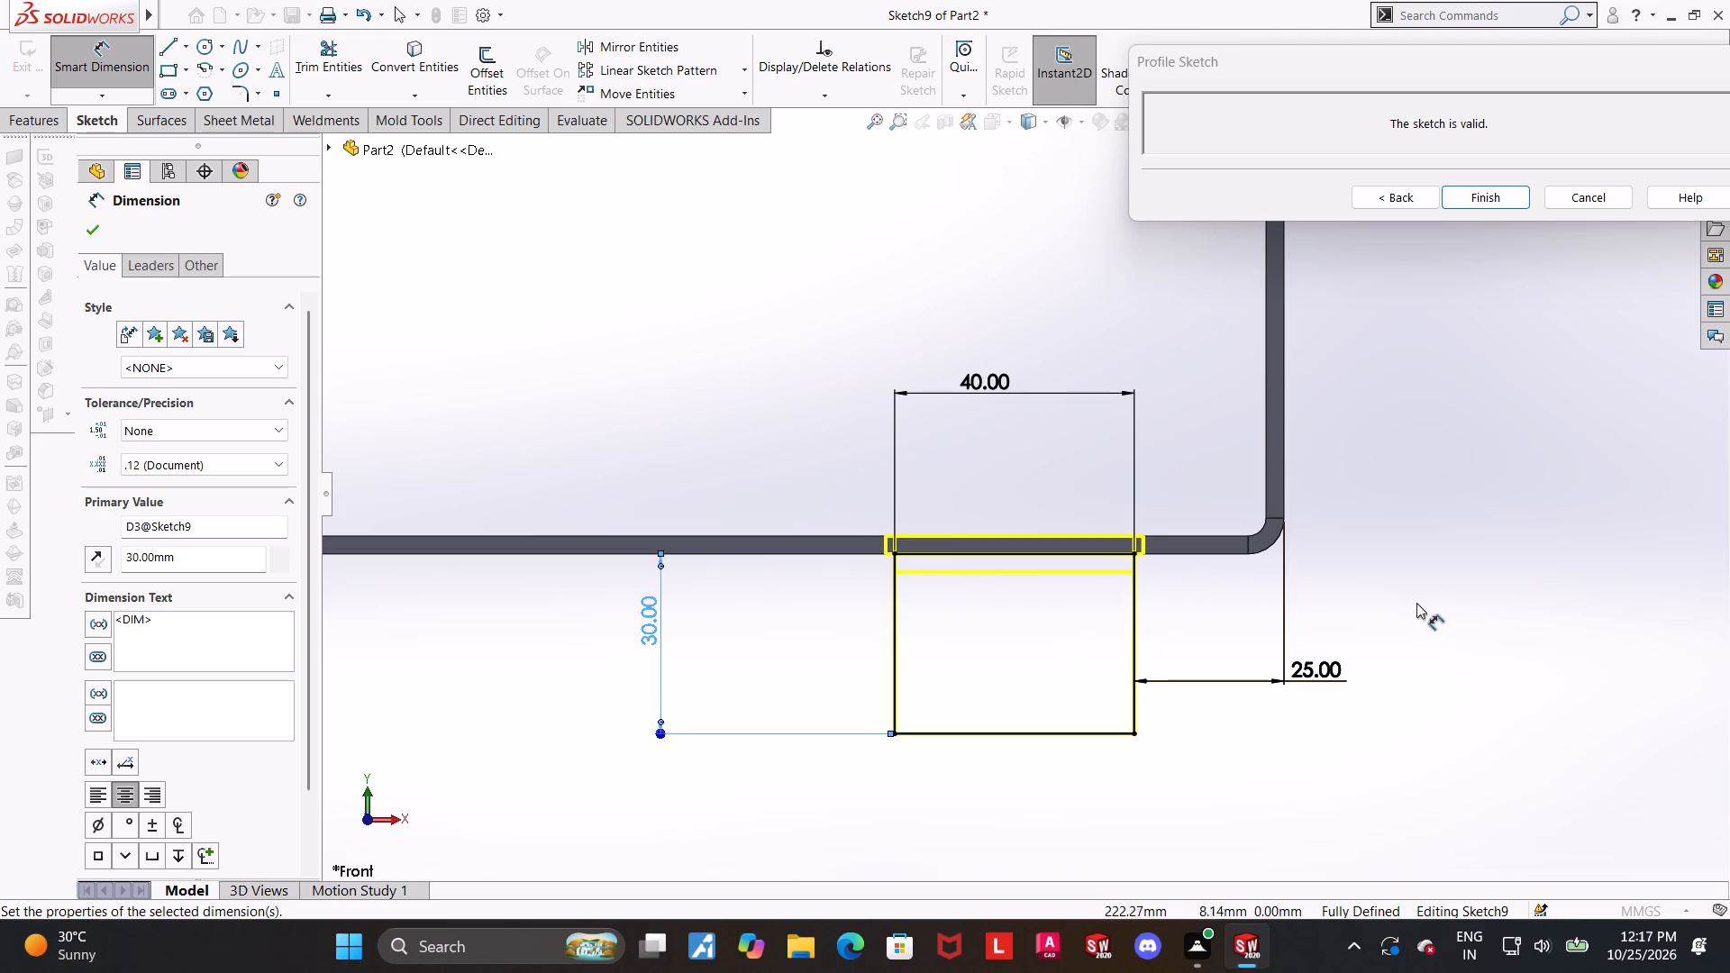
scroll(1408, 625, up, 1)
middle_drag(1390, 635, 1288, 697)
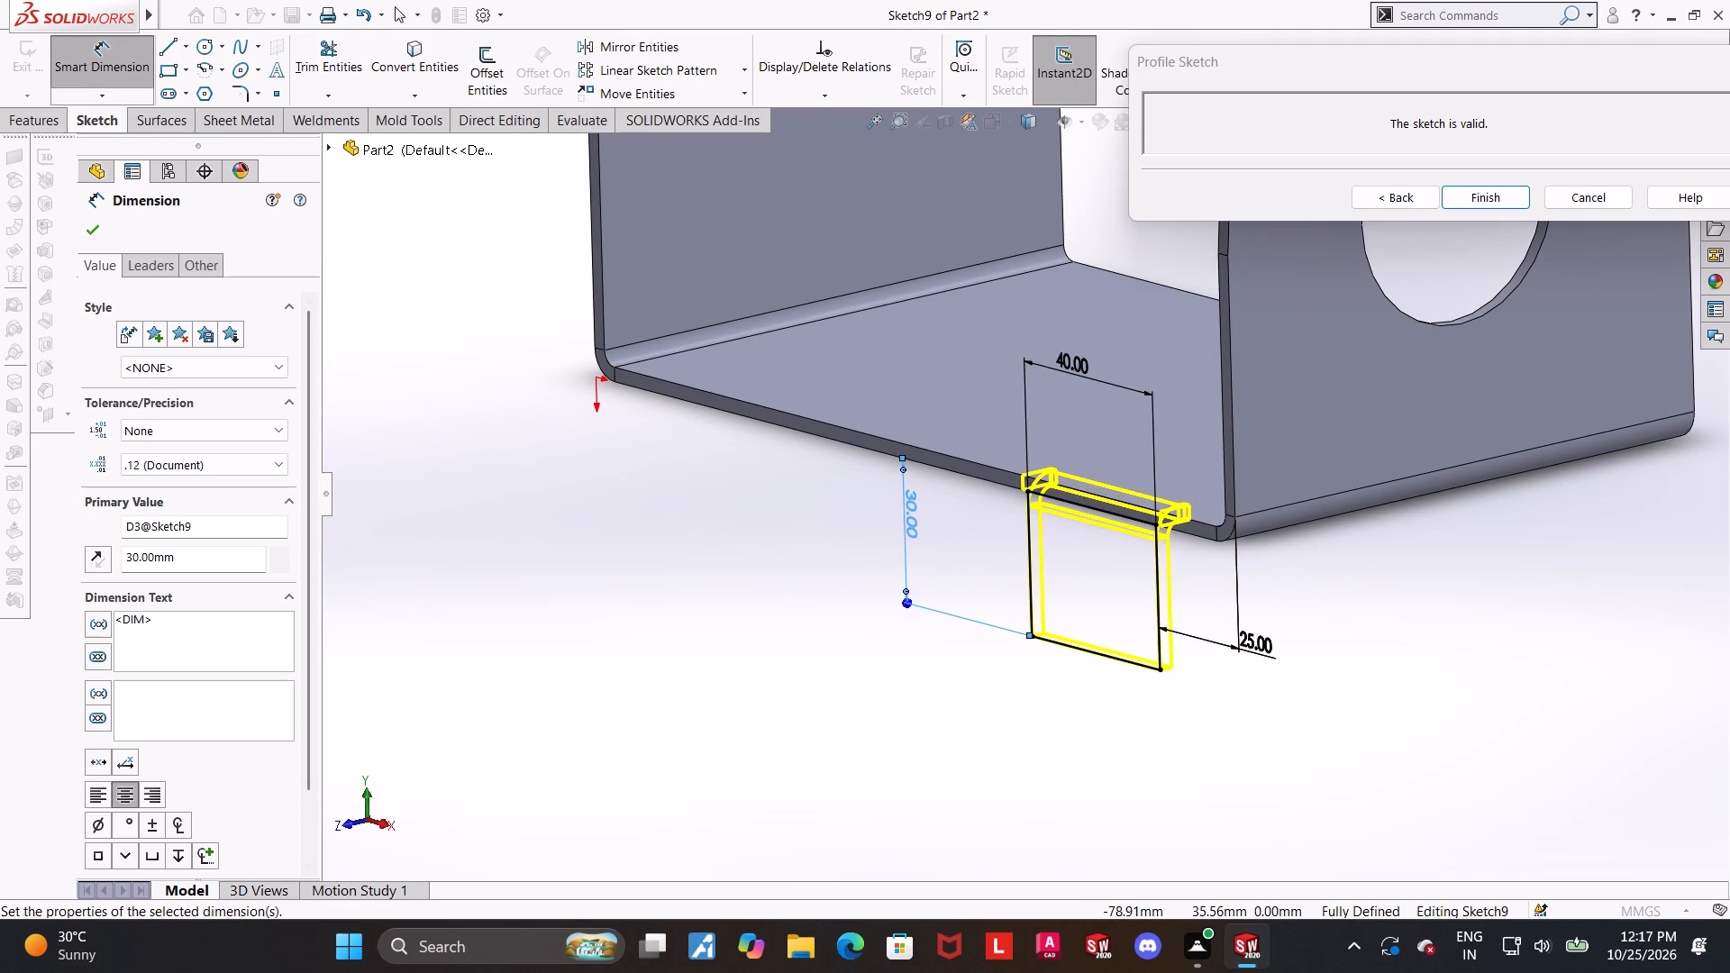
click(1422, 201)
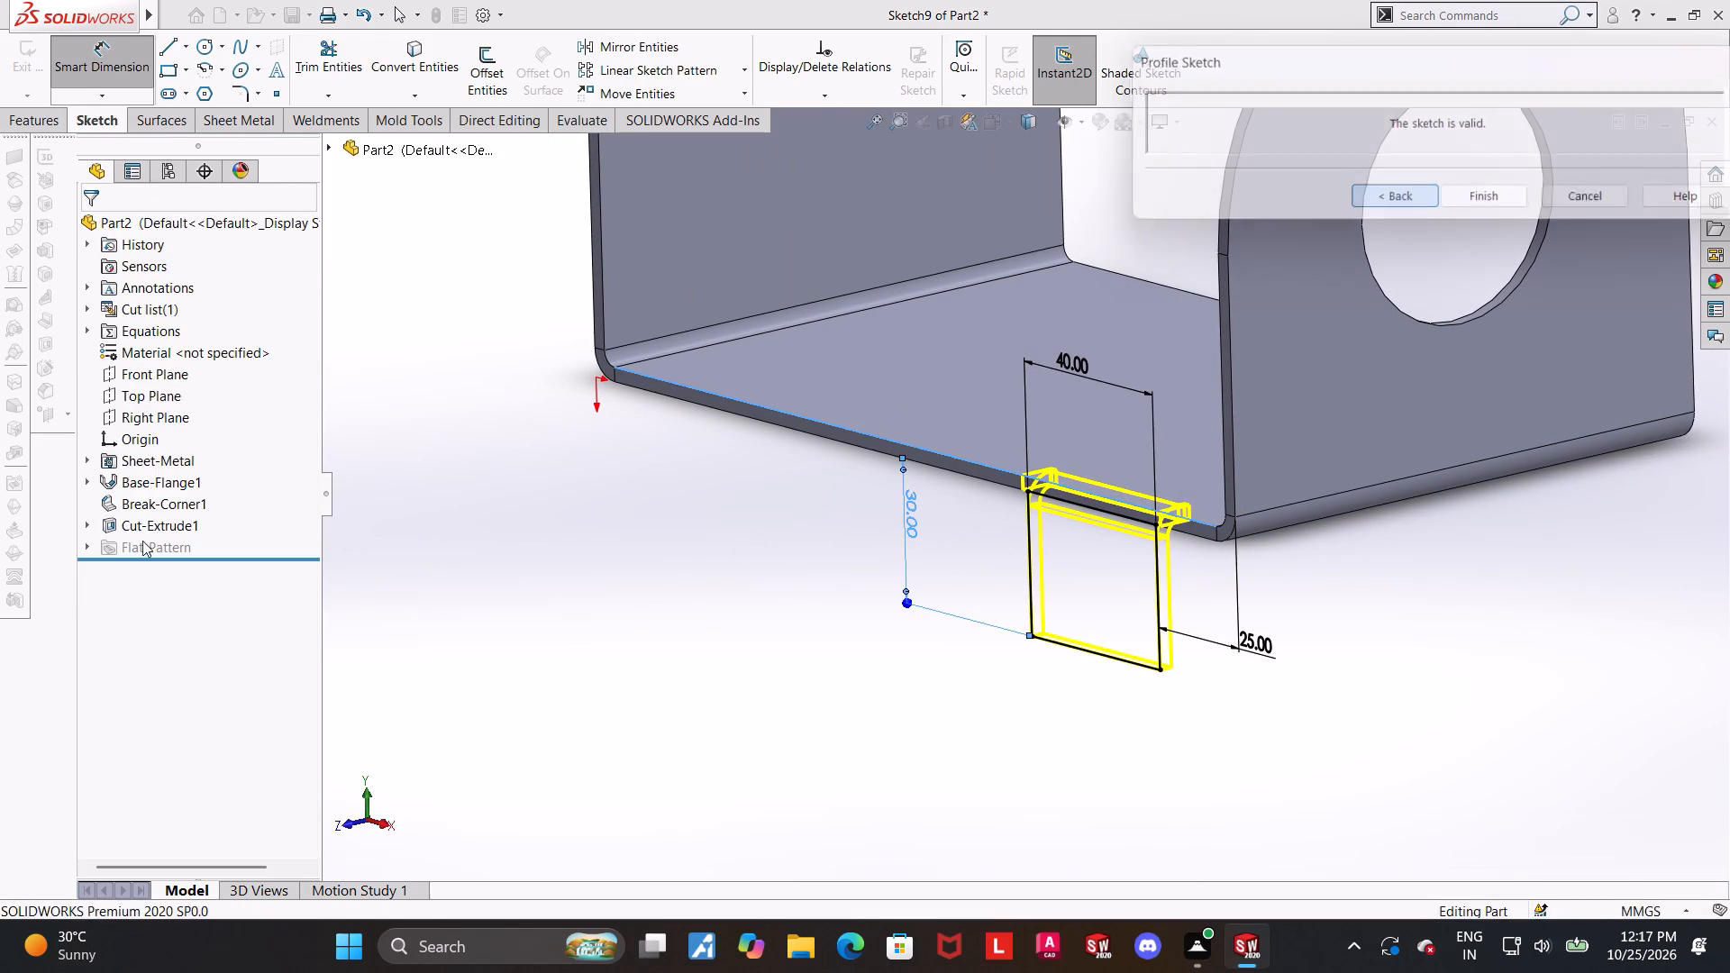
click(152, 701)
middle_drag(1430, 632, 1389, 623)
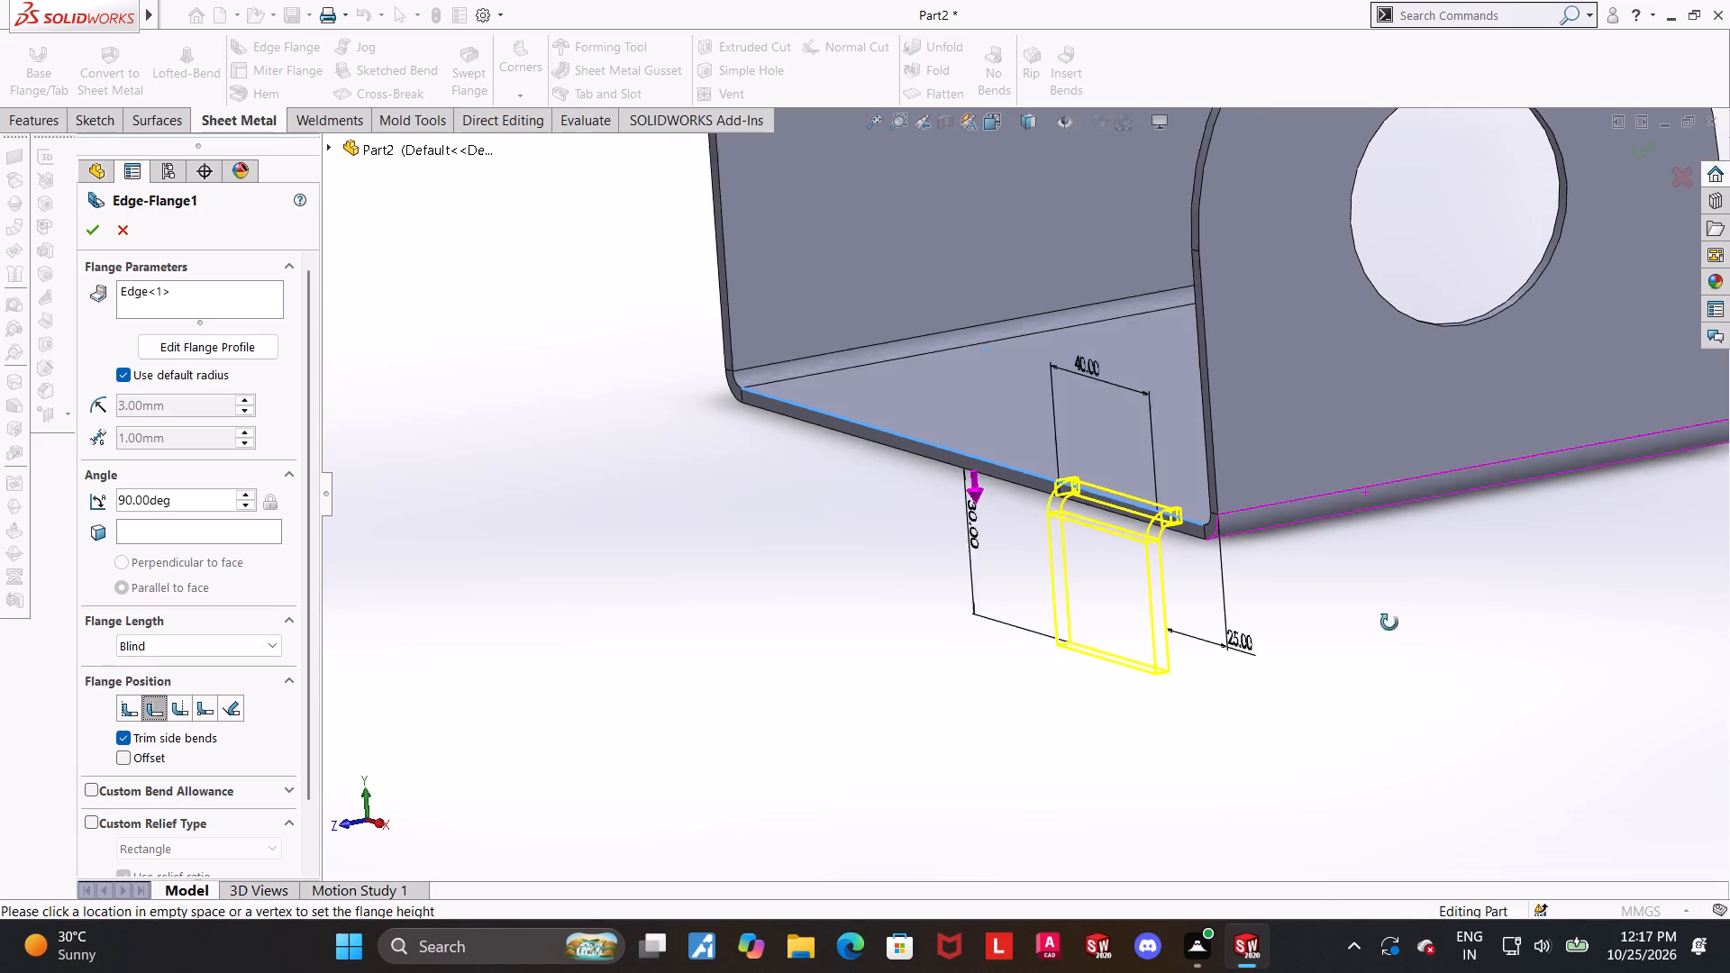
middle_drag(1389, 623, 1392, 755)
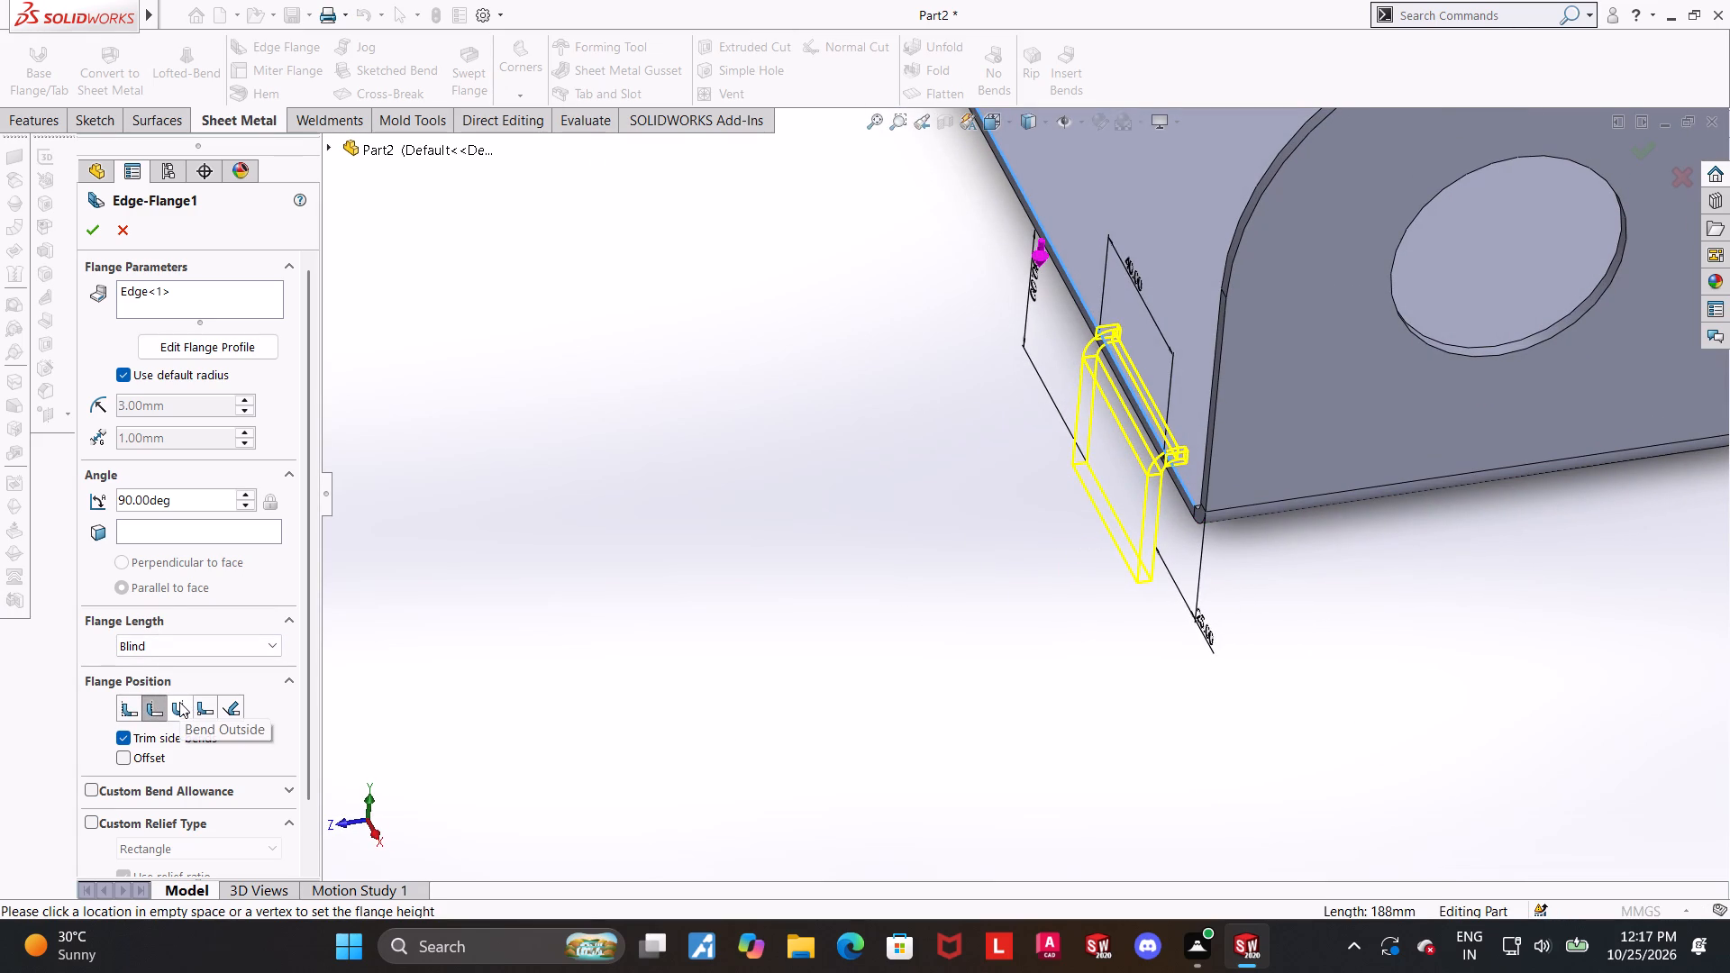
click(179, 702)
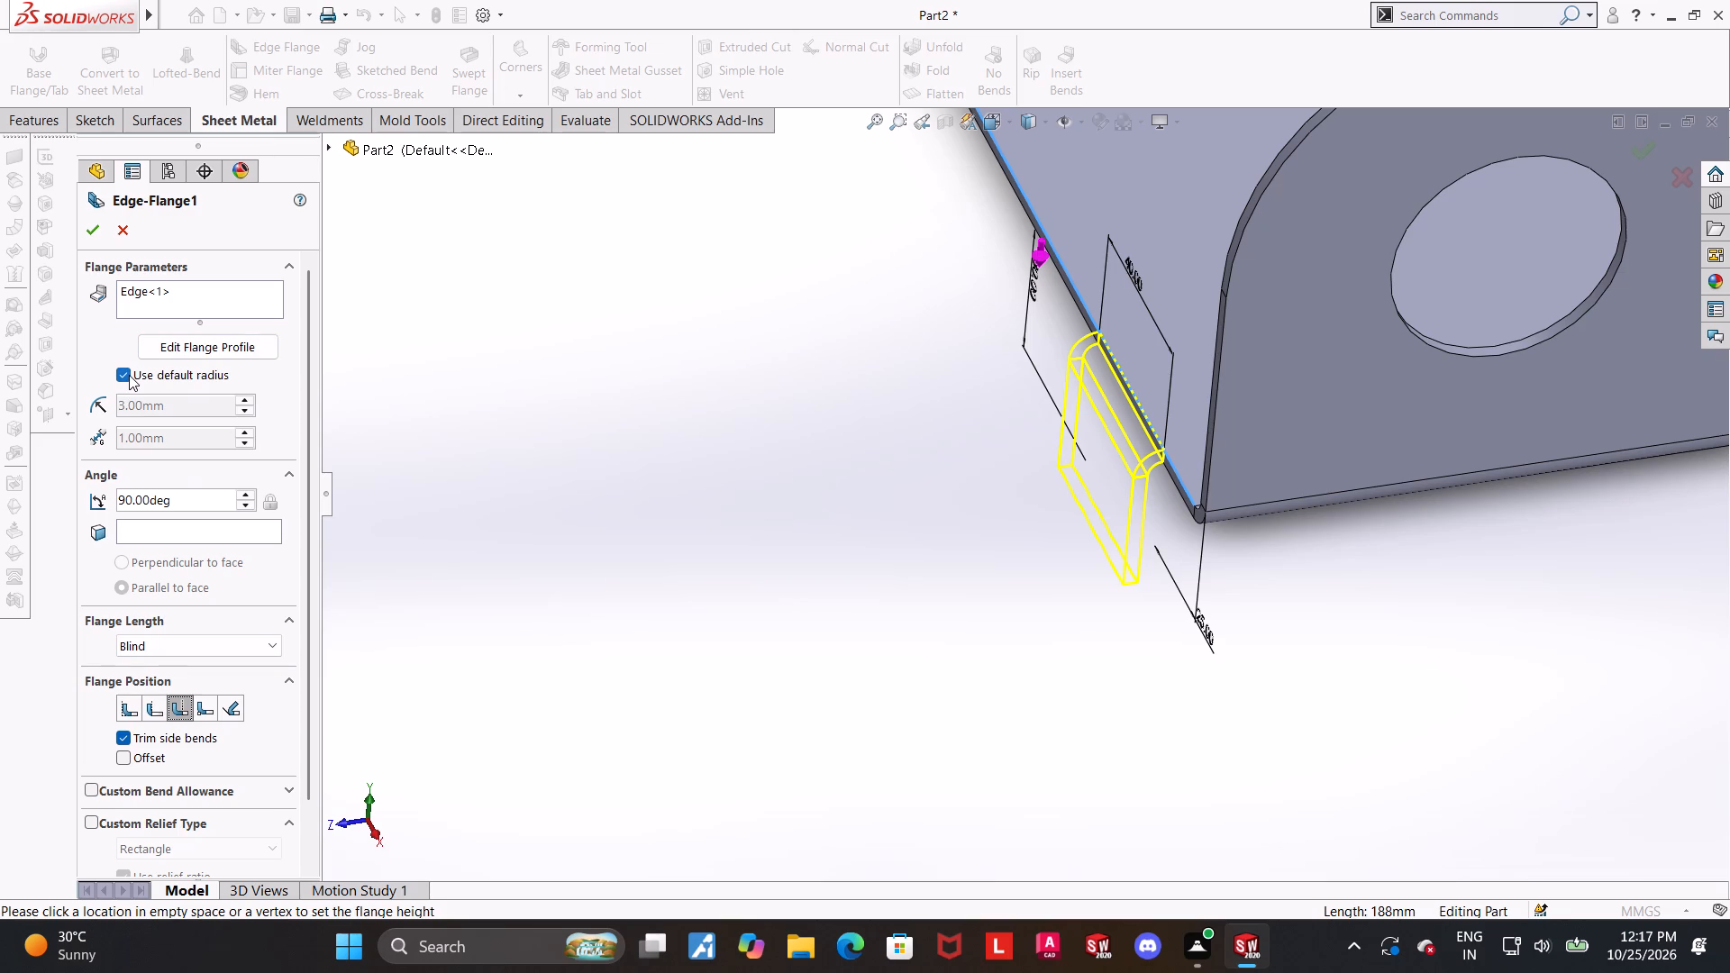
Override the edge flange's default bend radius with 6 mm.
scroll(1074, 614, up, 2)
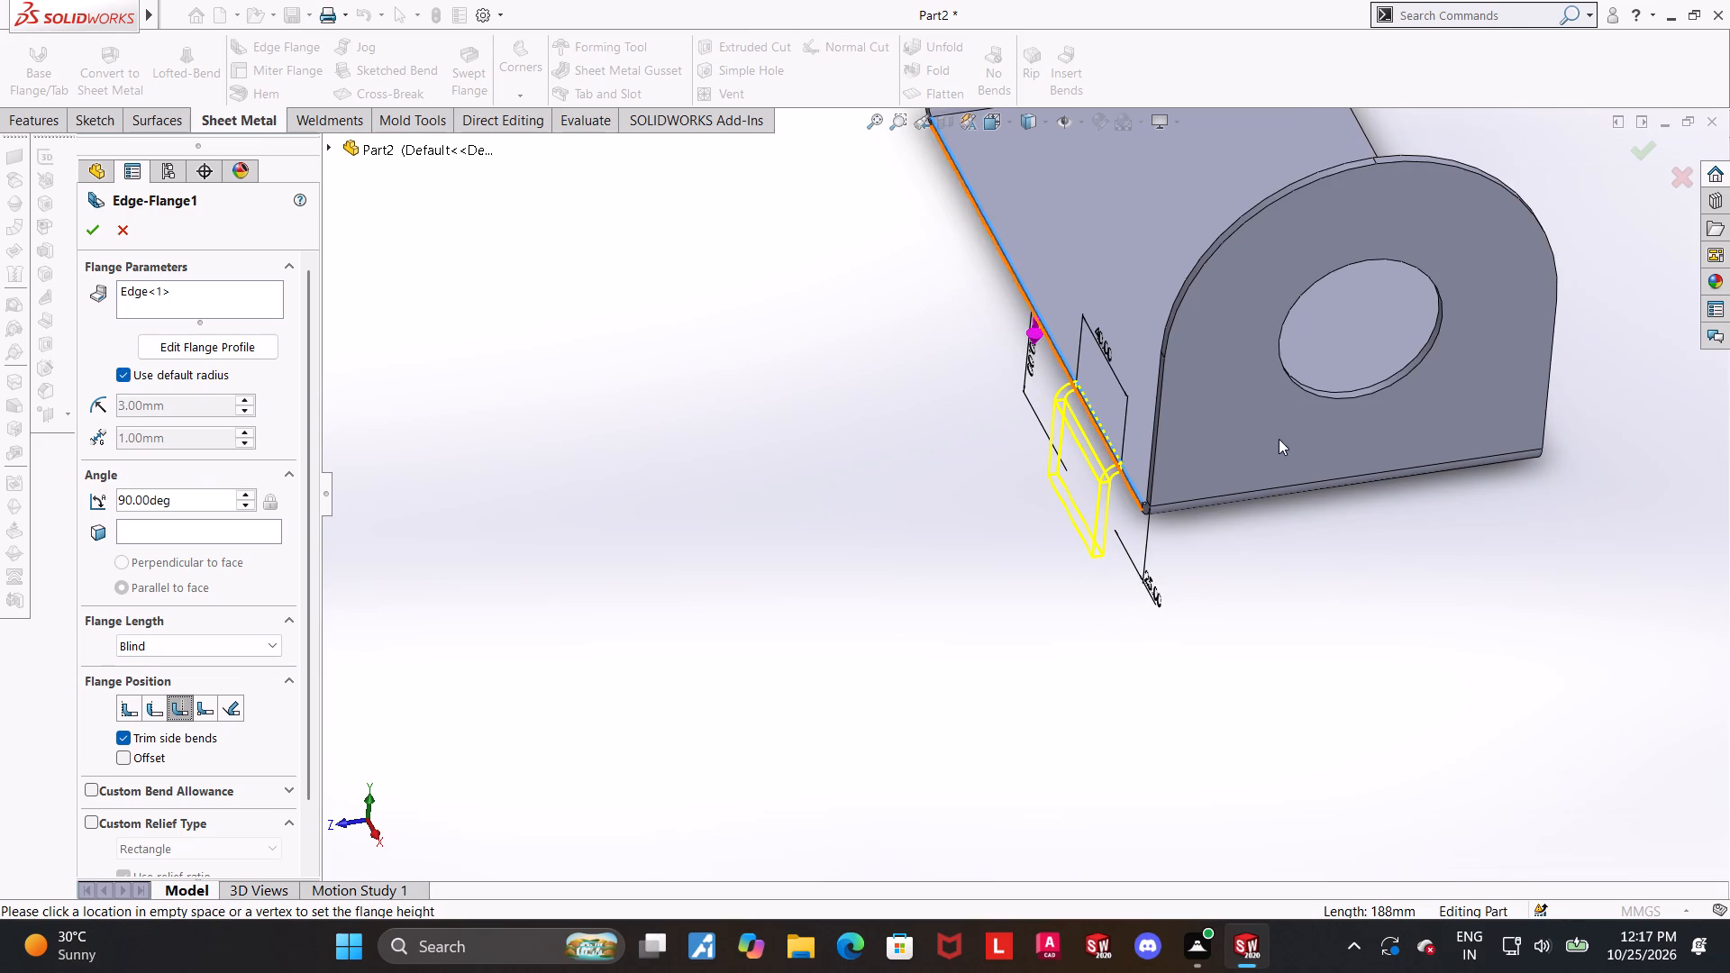
scroll(1432, 341, down, 2)
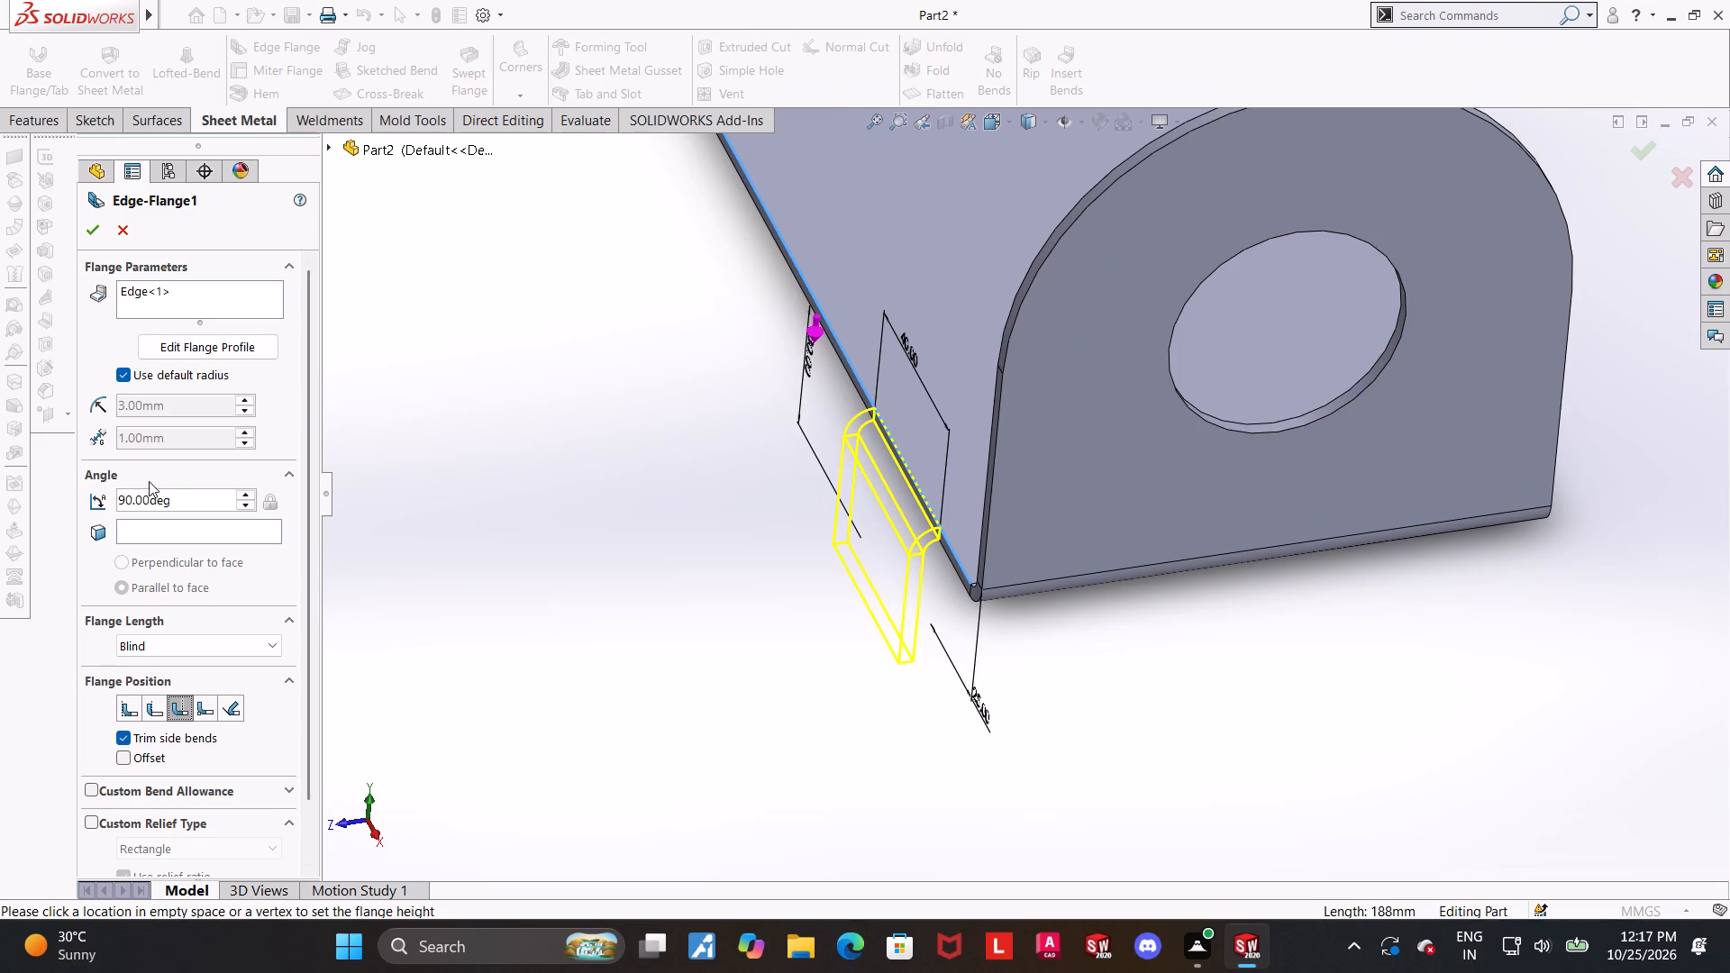
click(124, 370)
drag(173, 406, 0, 394)
key(6)
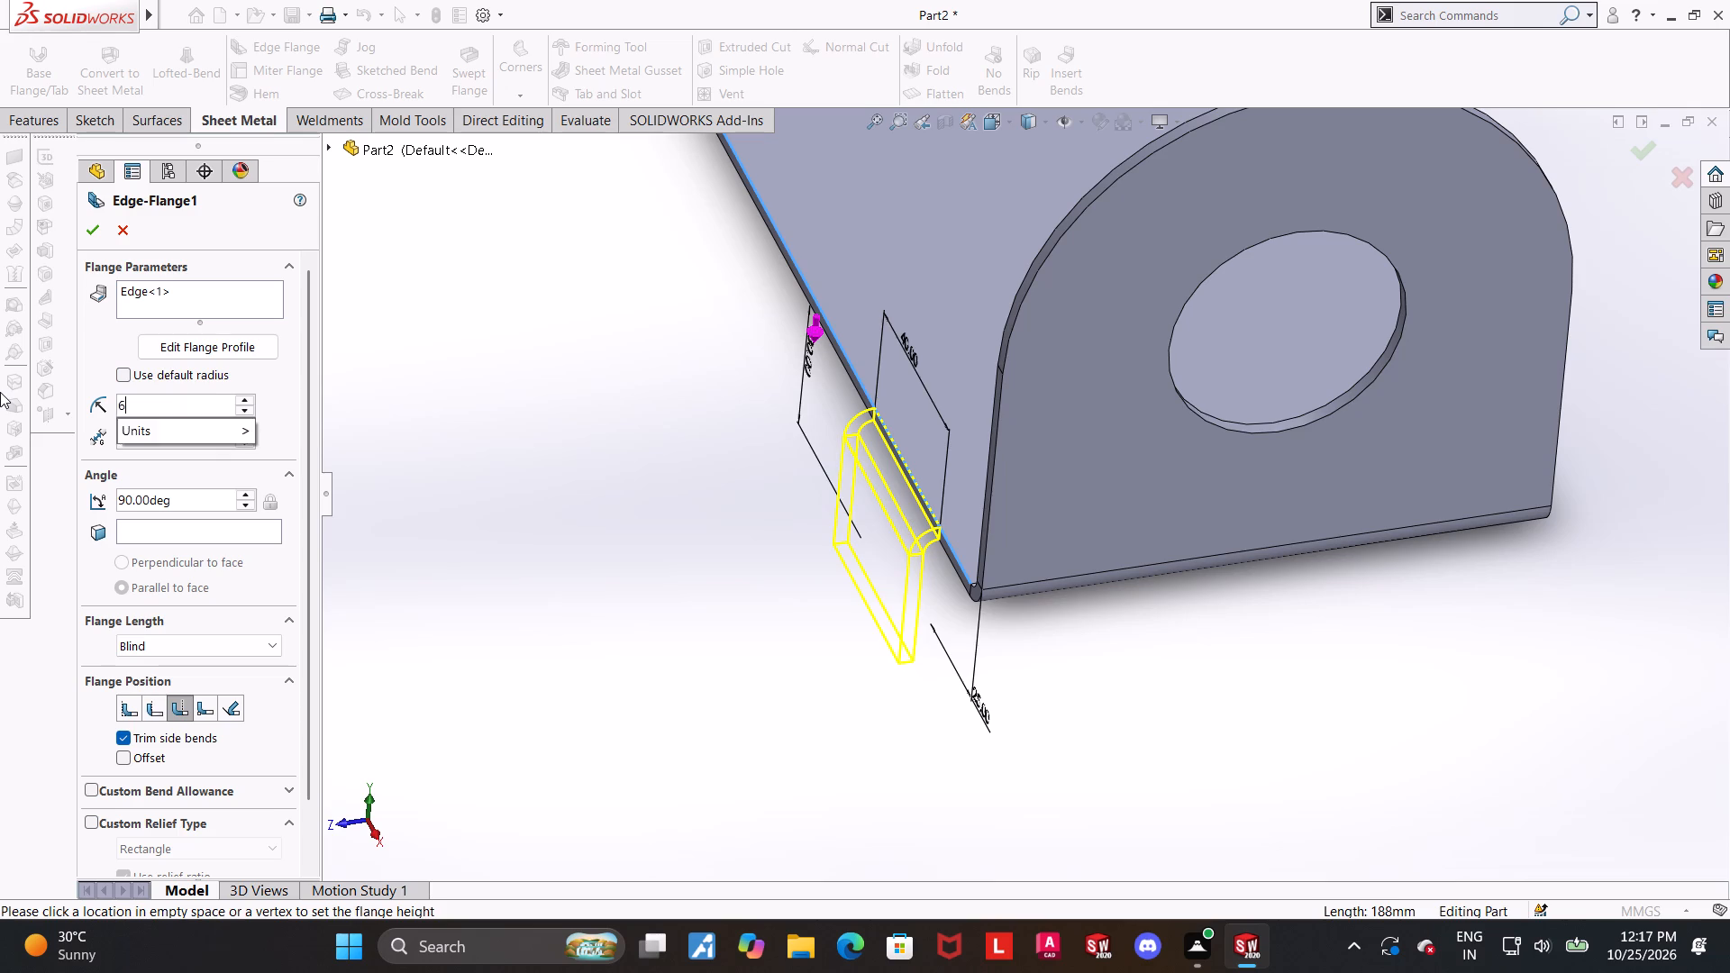
key(Return)
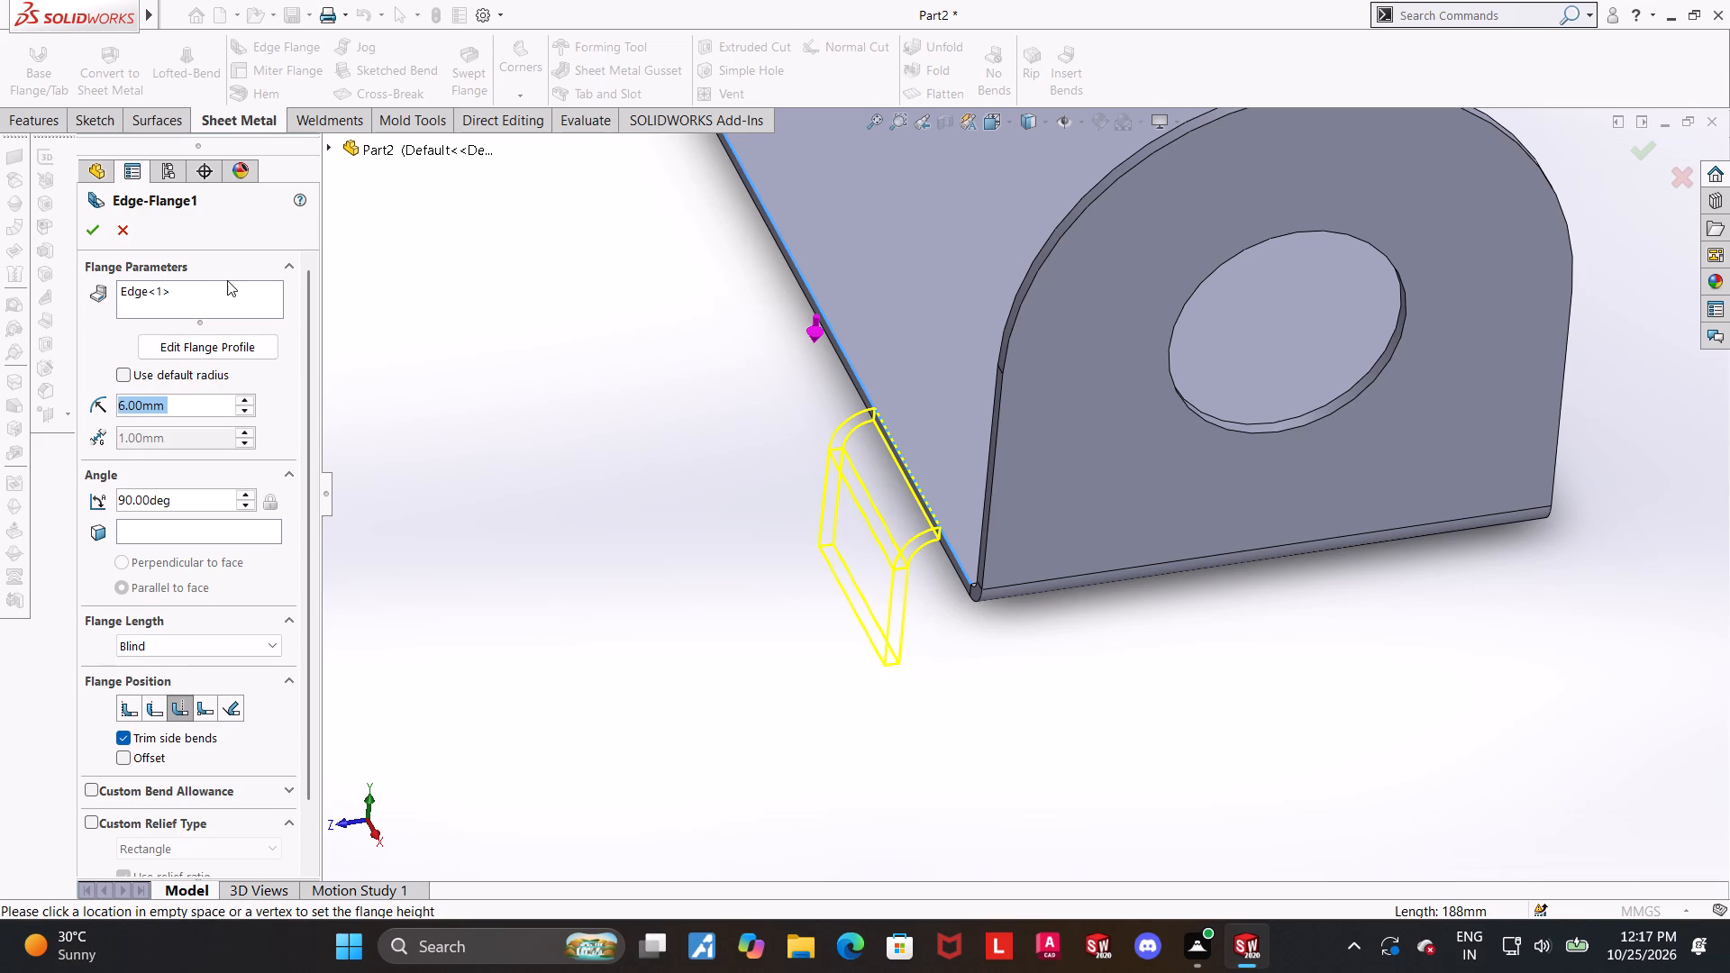
Examine the tab preview and its bend up close, from low oblique angles and from the front.
scroll(892, 613, up, 1)
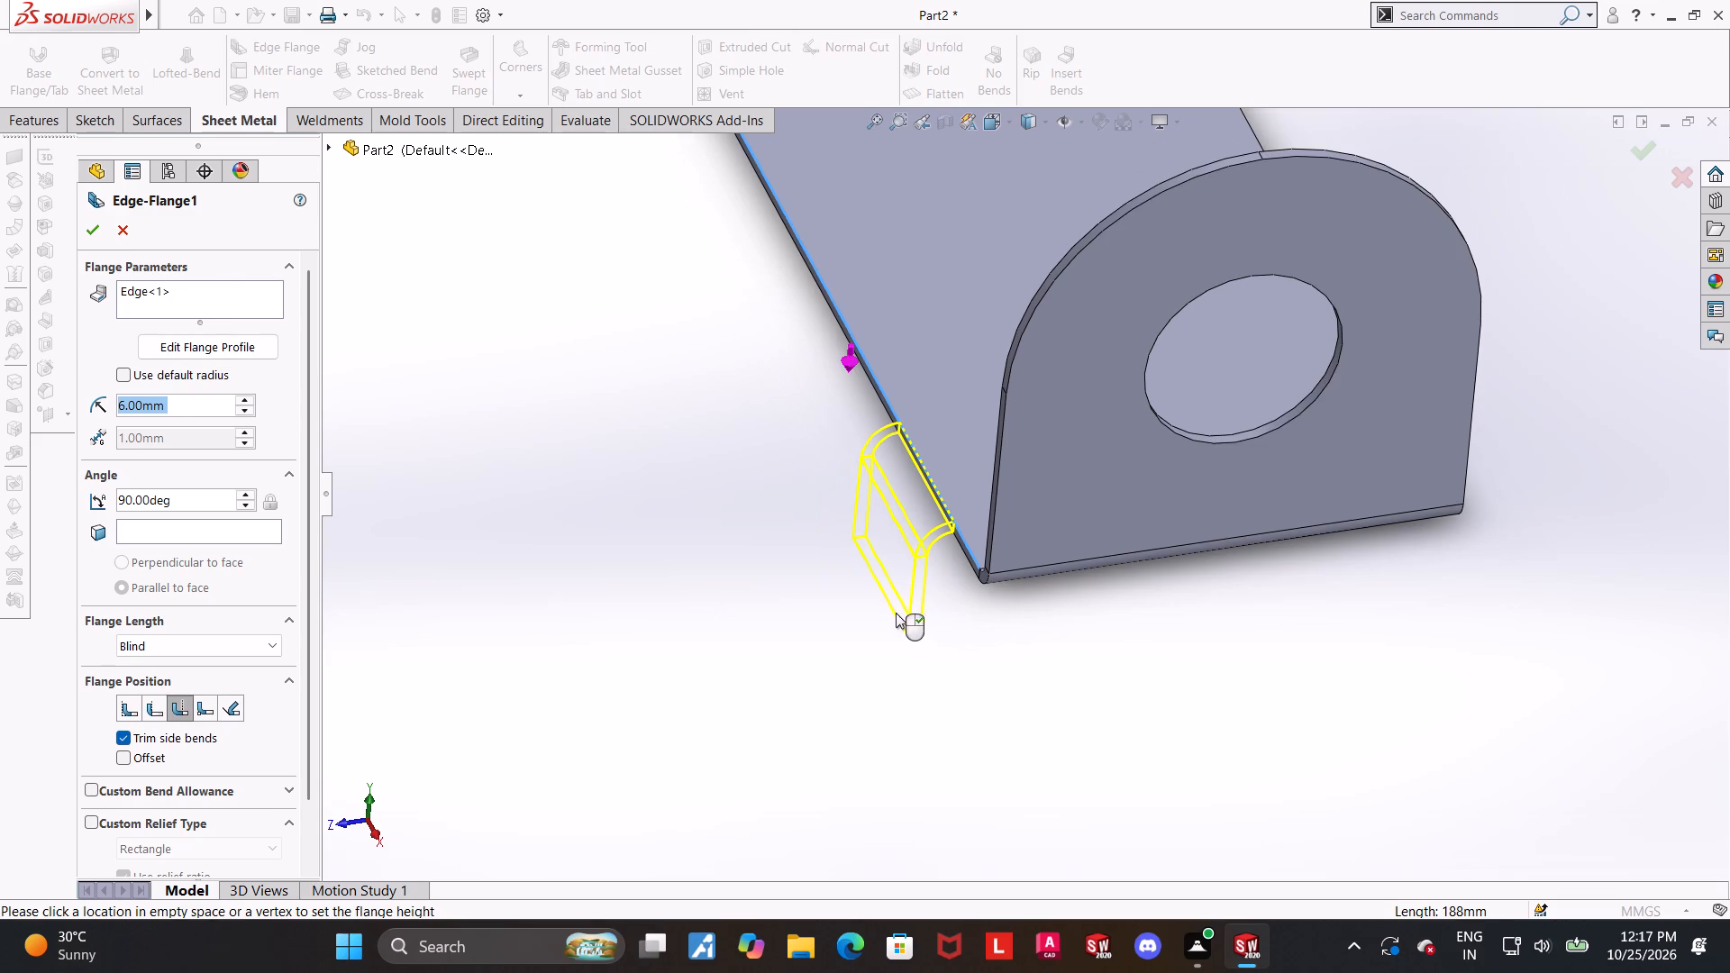
scroll(1079, 507, down, 1)
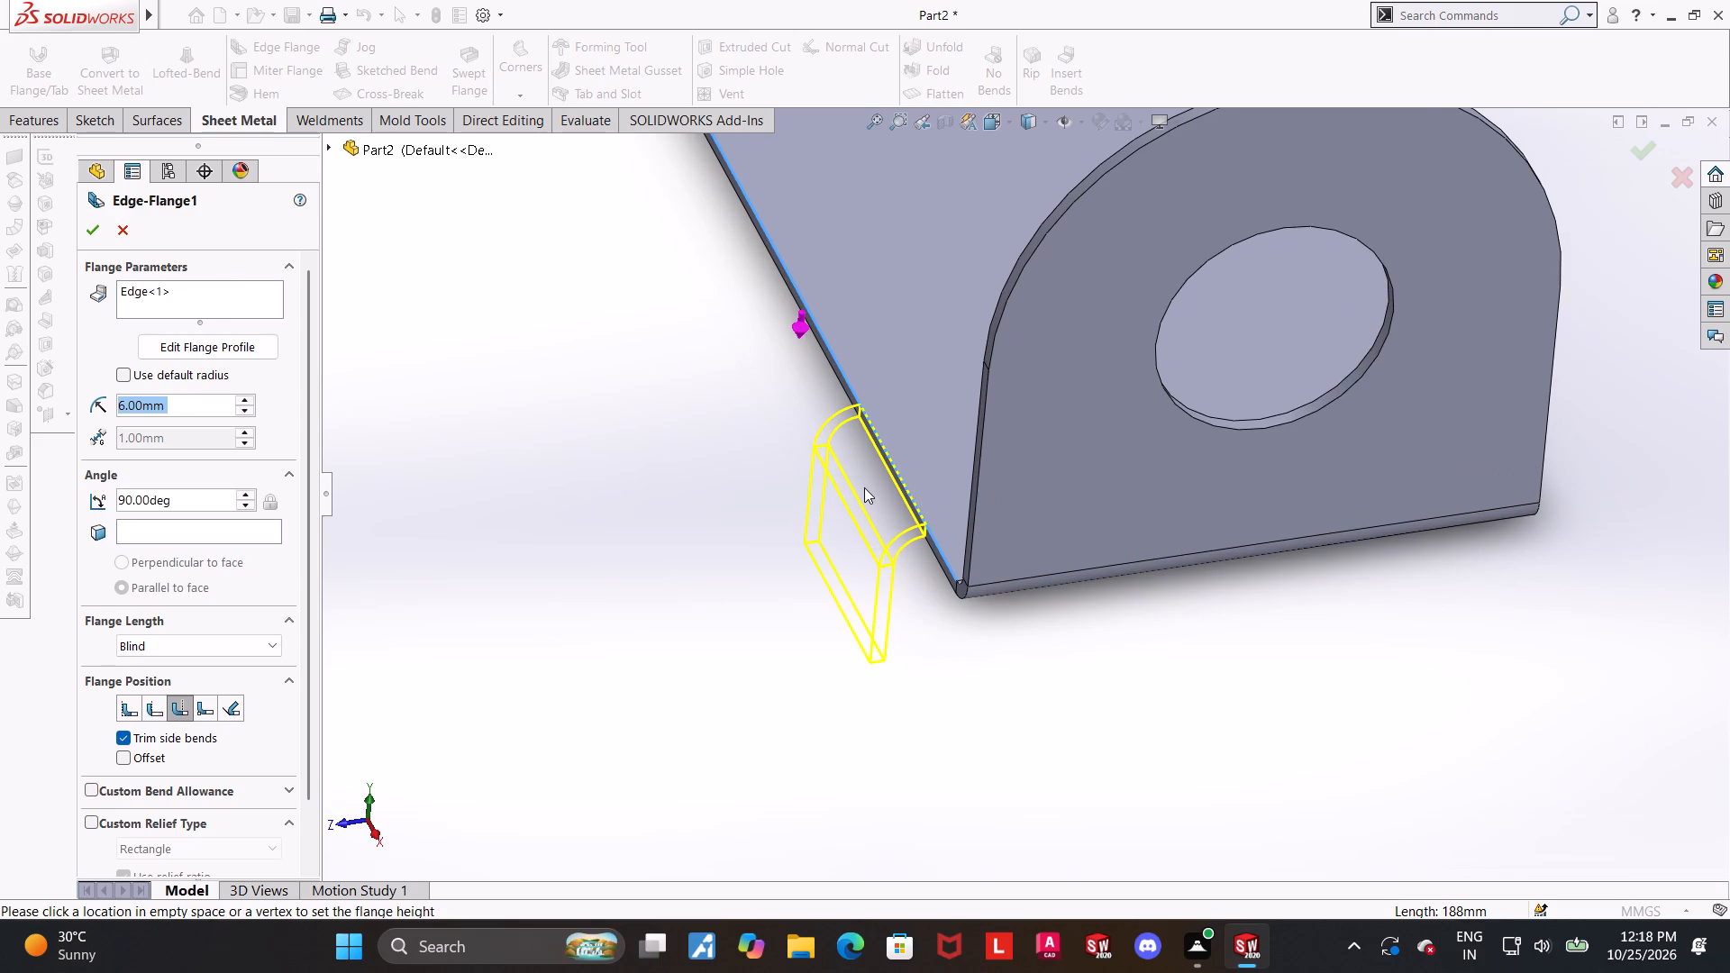
scroll(864, 487, down, 1)
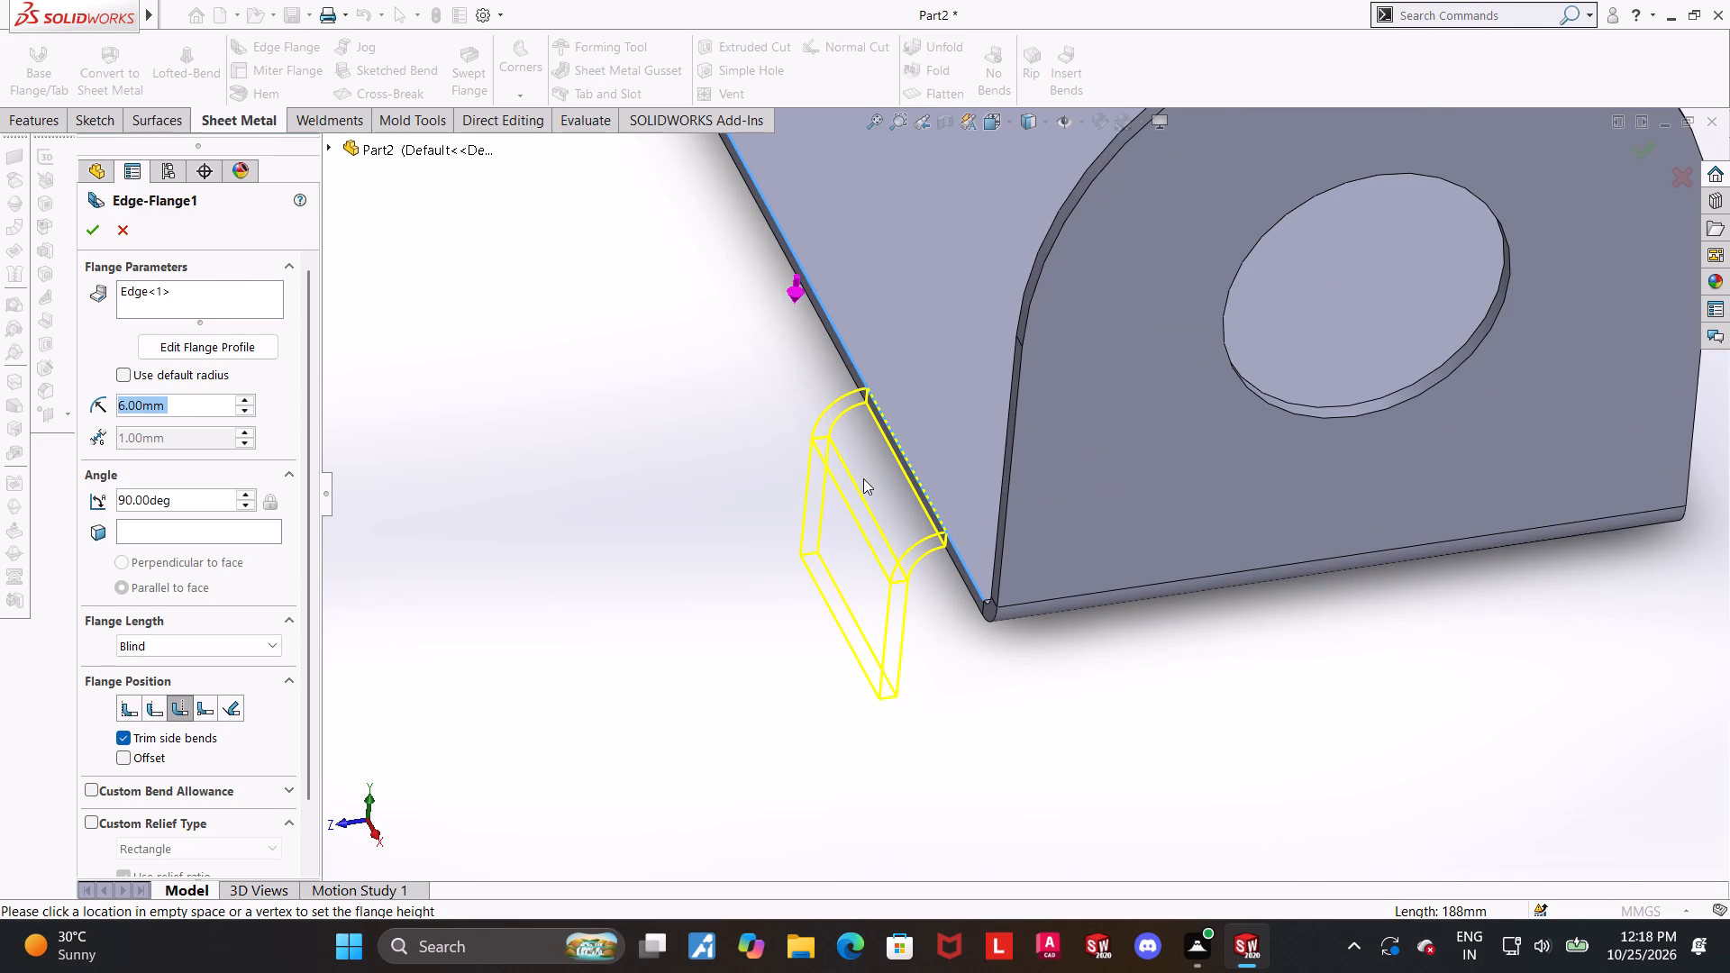
middle_drag(930, 494, 961, 341)
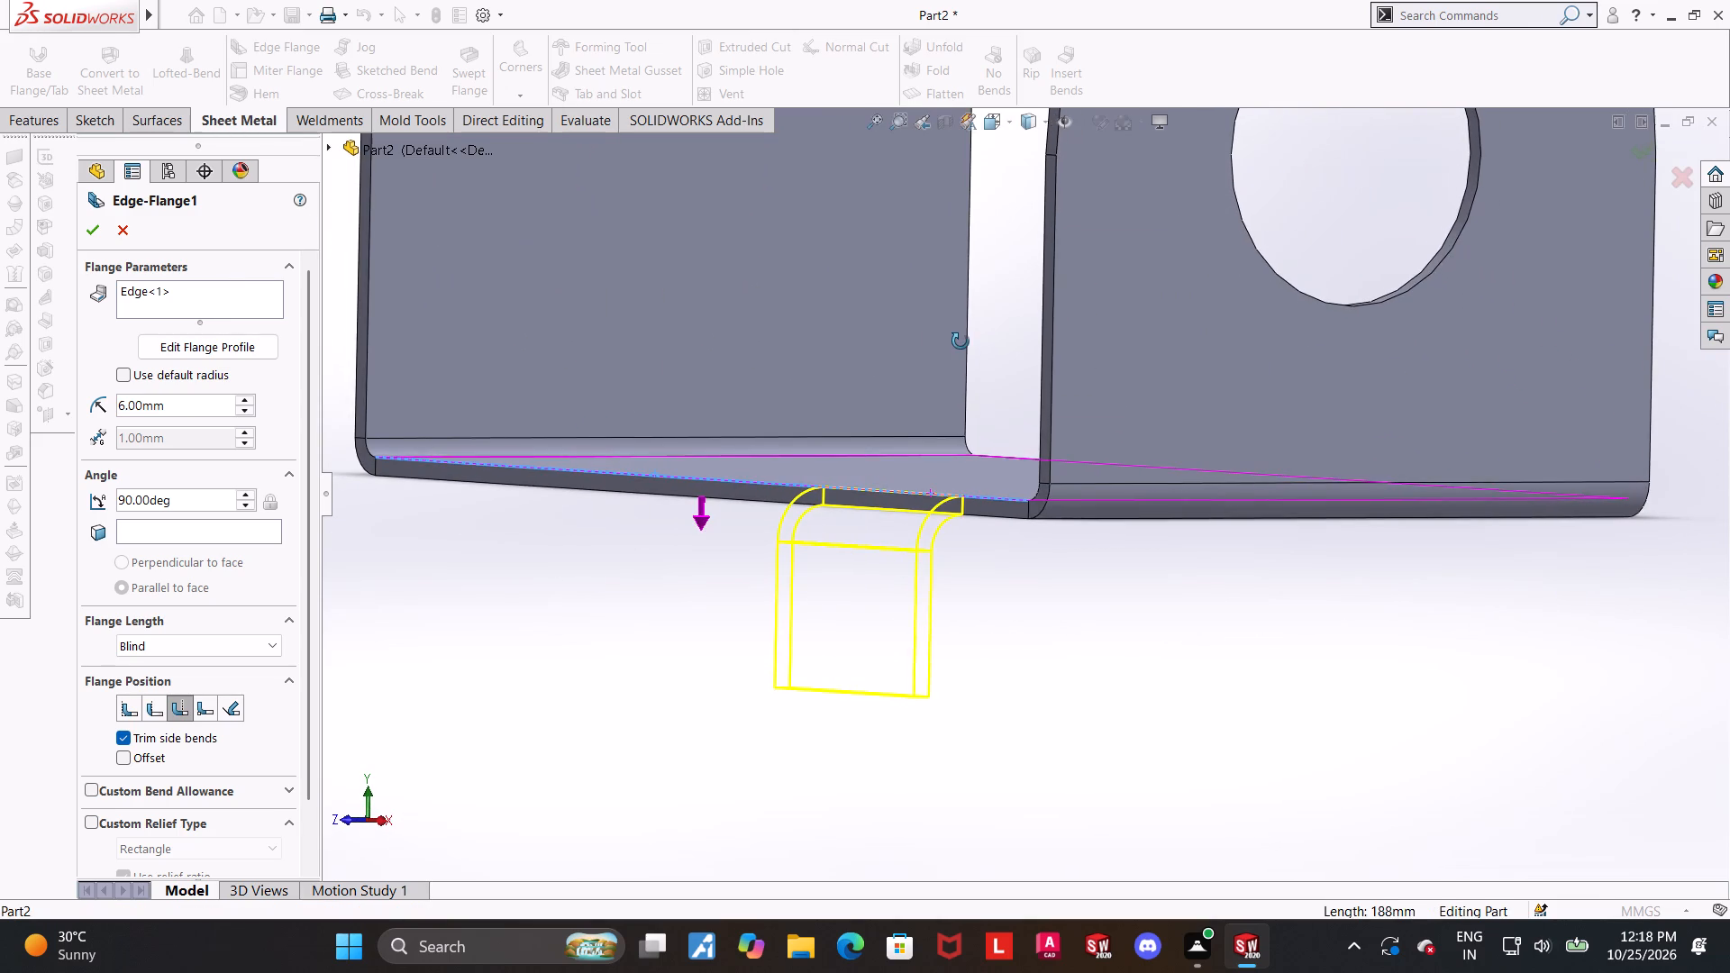
middle_drag(961, 341, 945, 350)
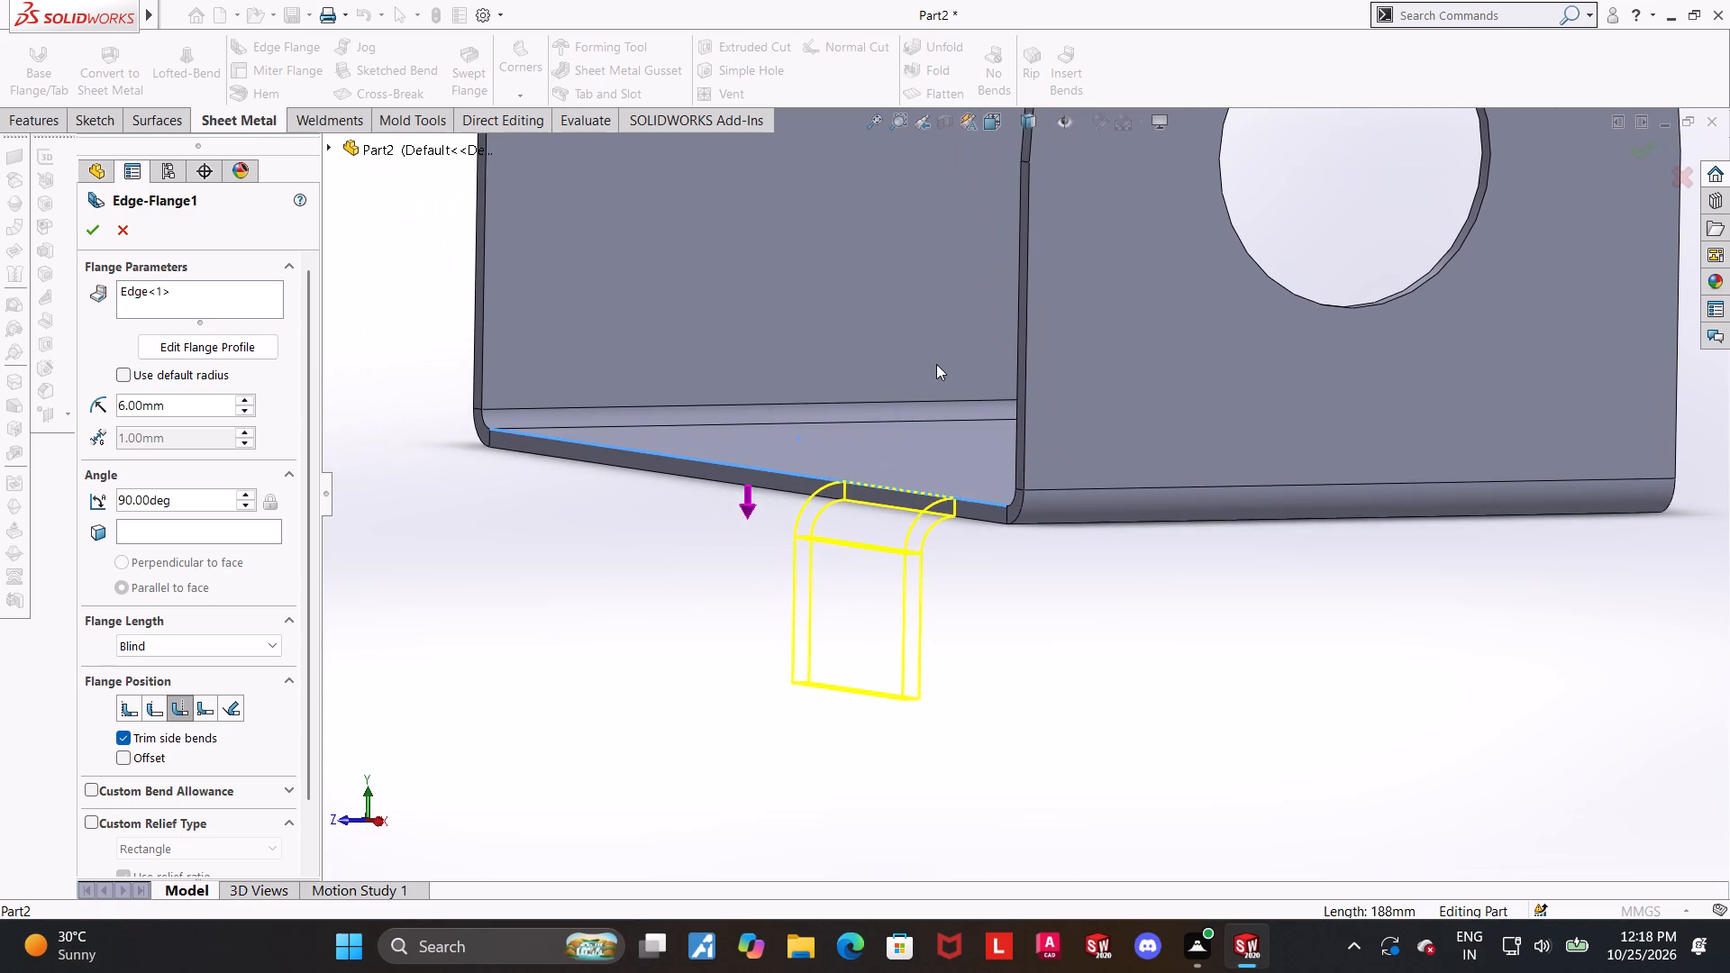
scroll(939, 366, up, 2)
click(993, 125)
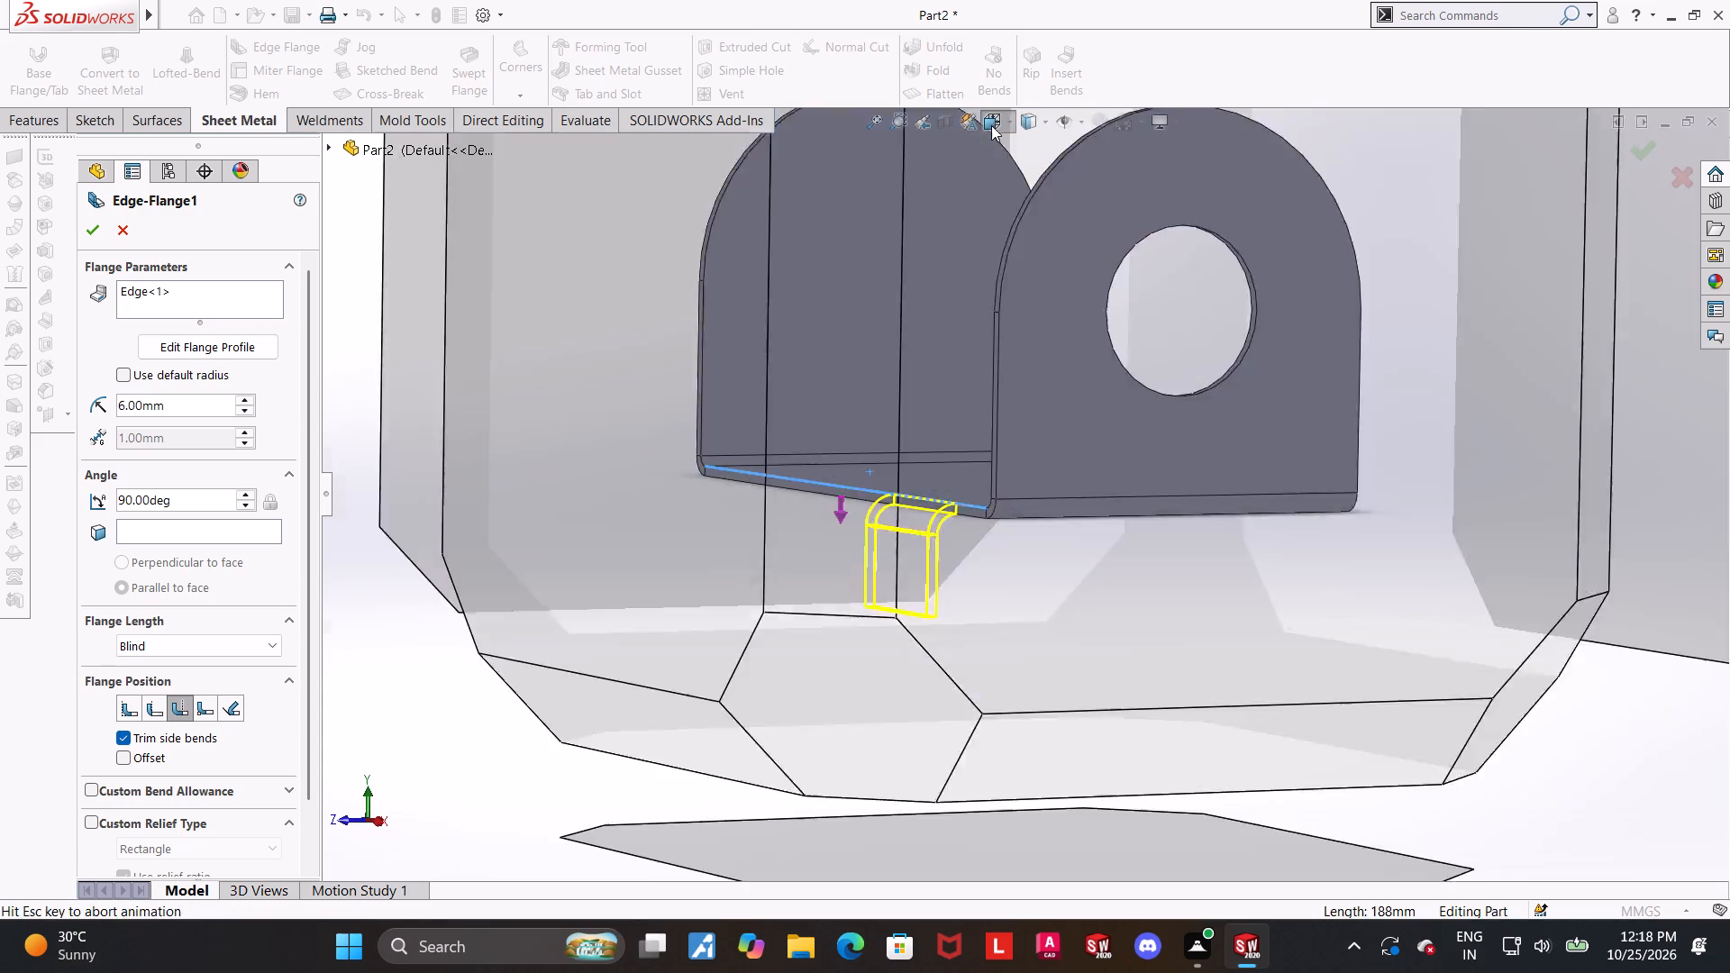
click(618, 637)
Reopen the edge flange's profile sketch and examine the tab's dimensions relative to the base and the flange with the hole.
click(227, 348)
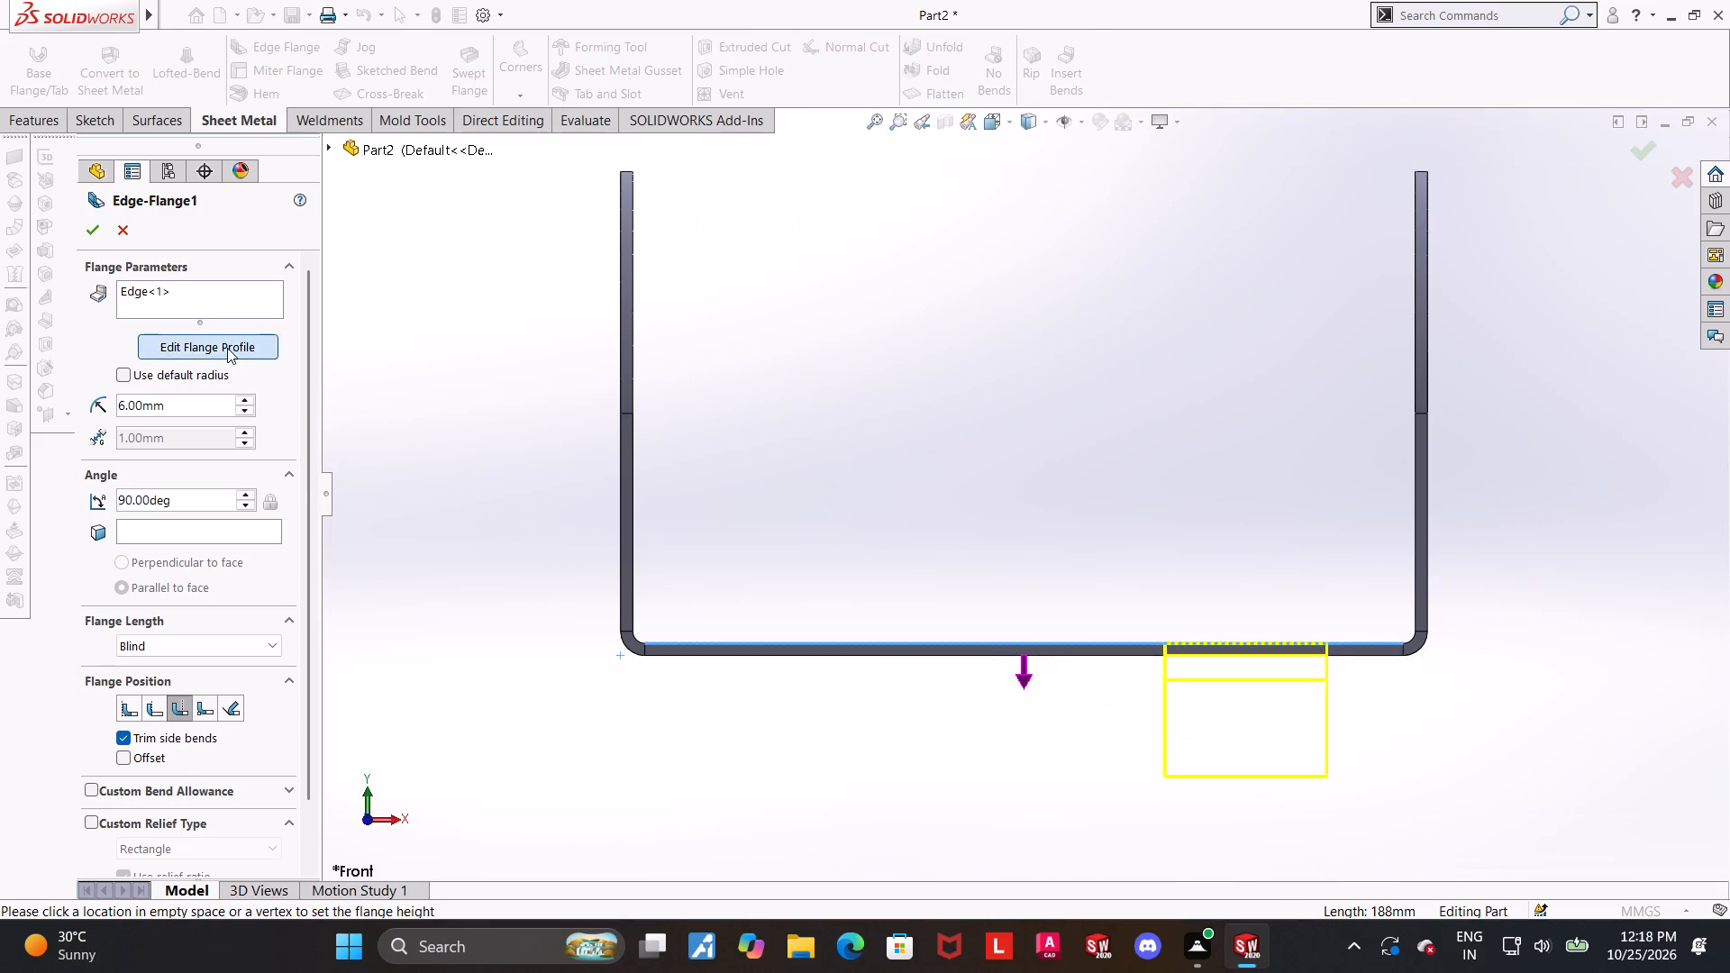
scroll(1341, 799, down, 3)
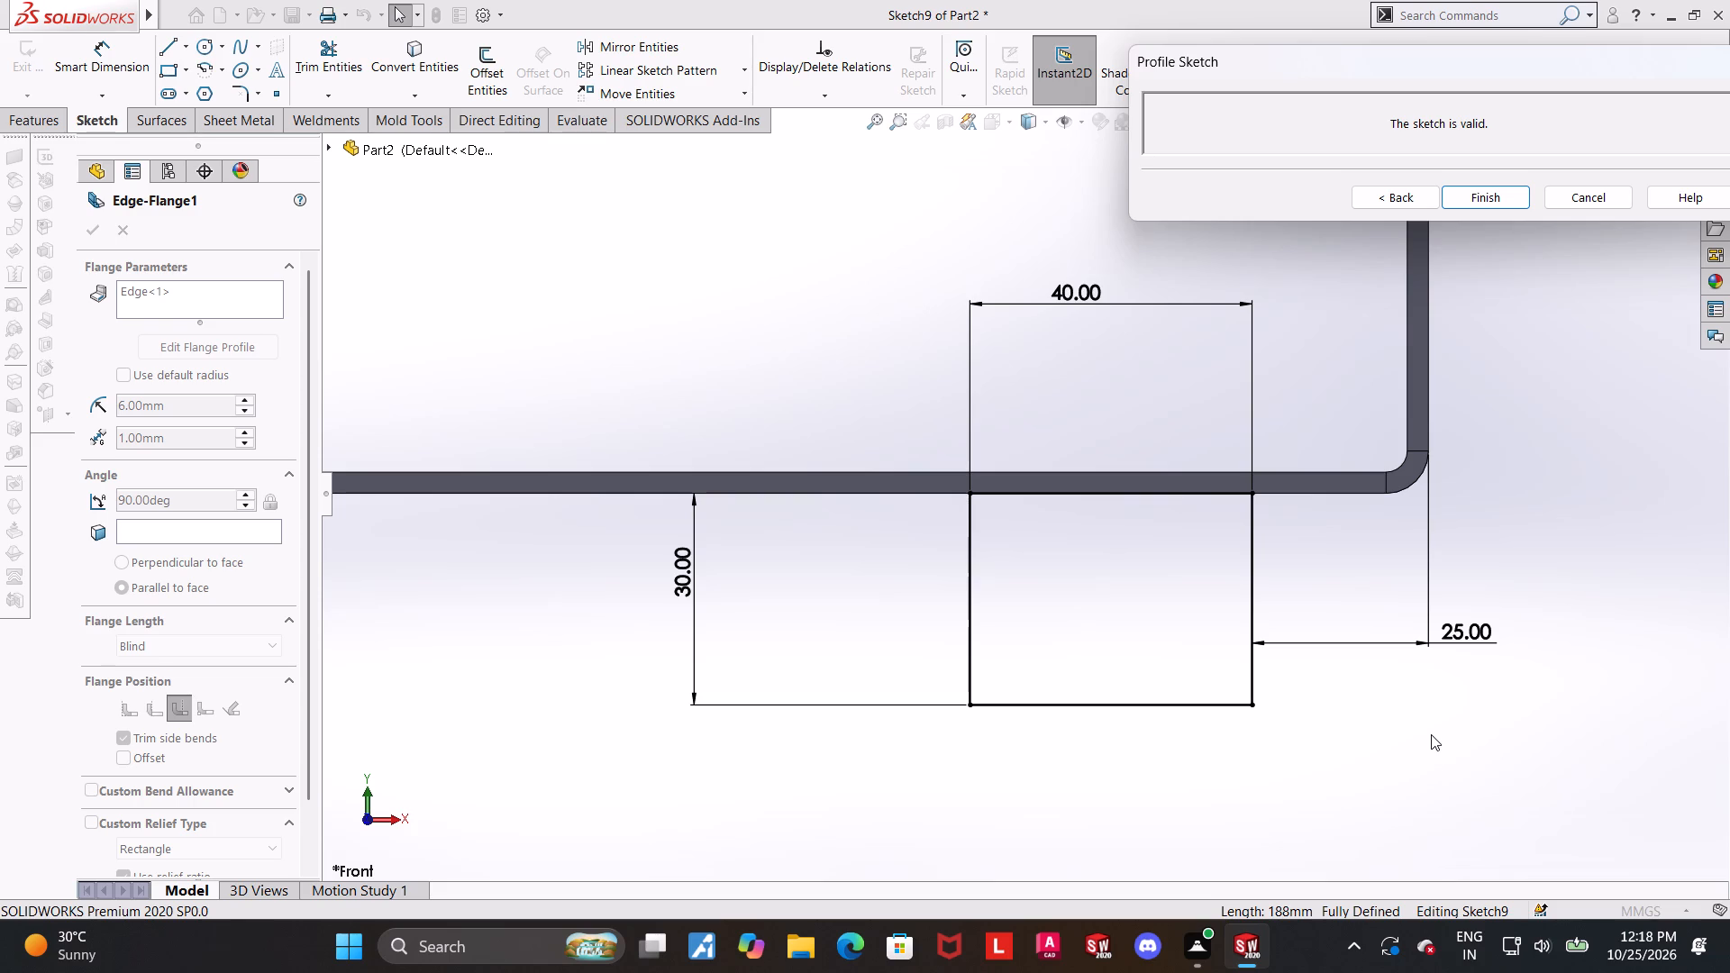
scroll(1092, 359, down, 1)
scroll(1495, 446, up, 1)
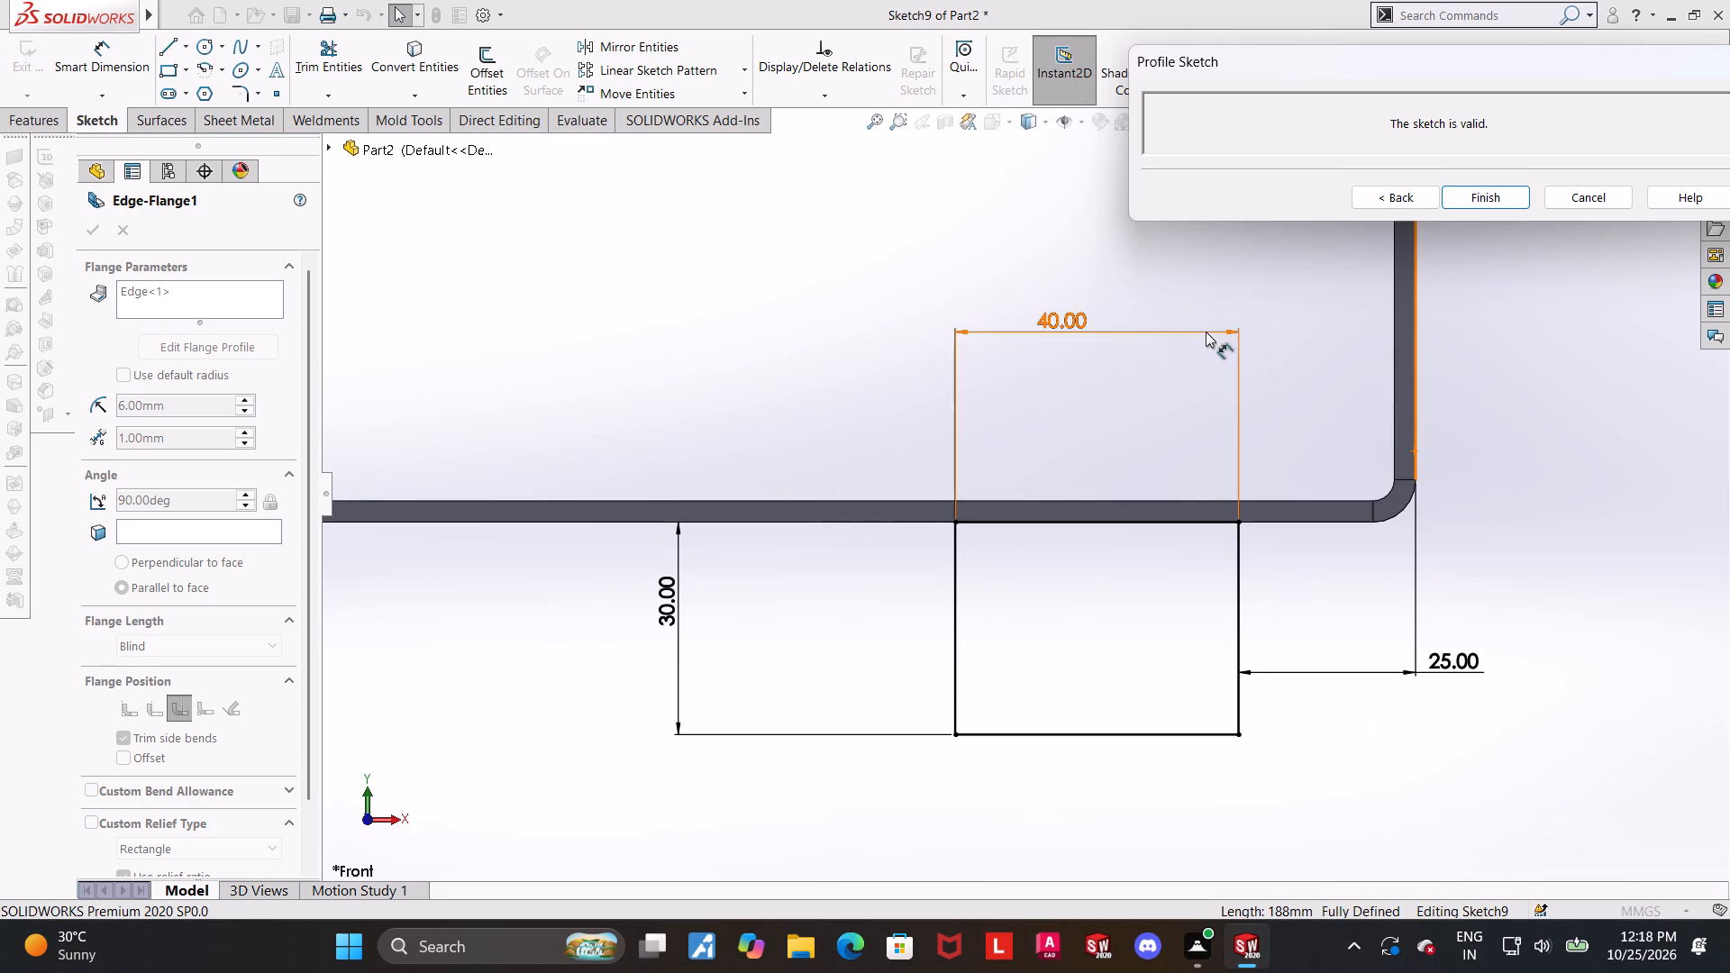
scroll(1480, 673, down, 2)
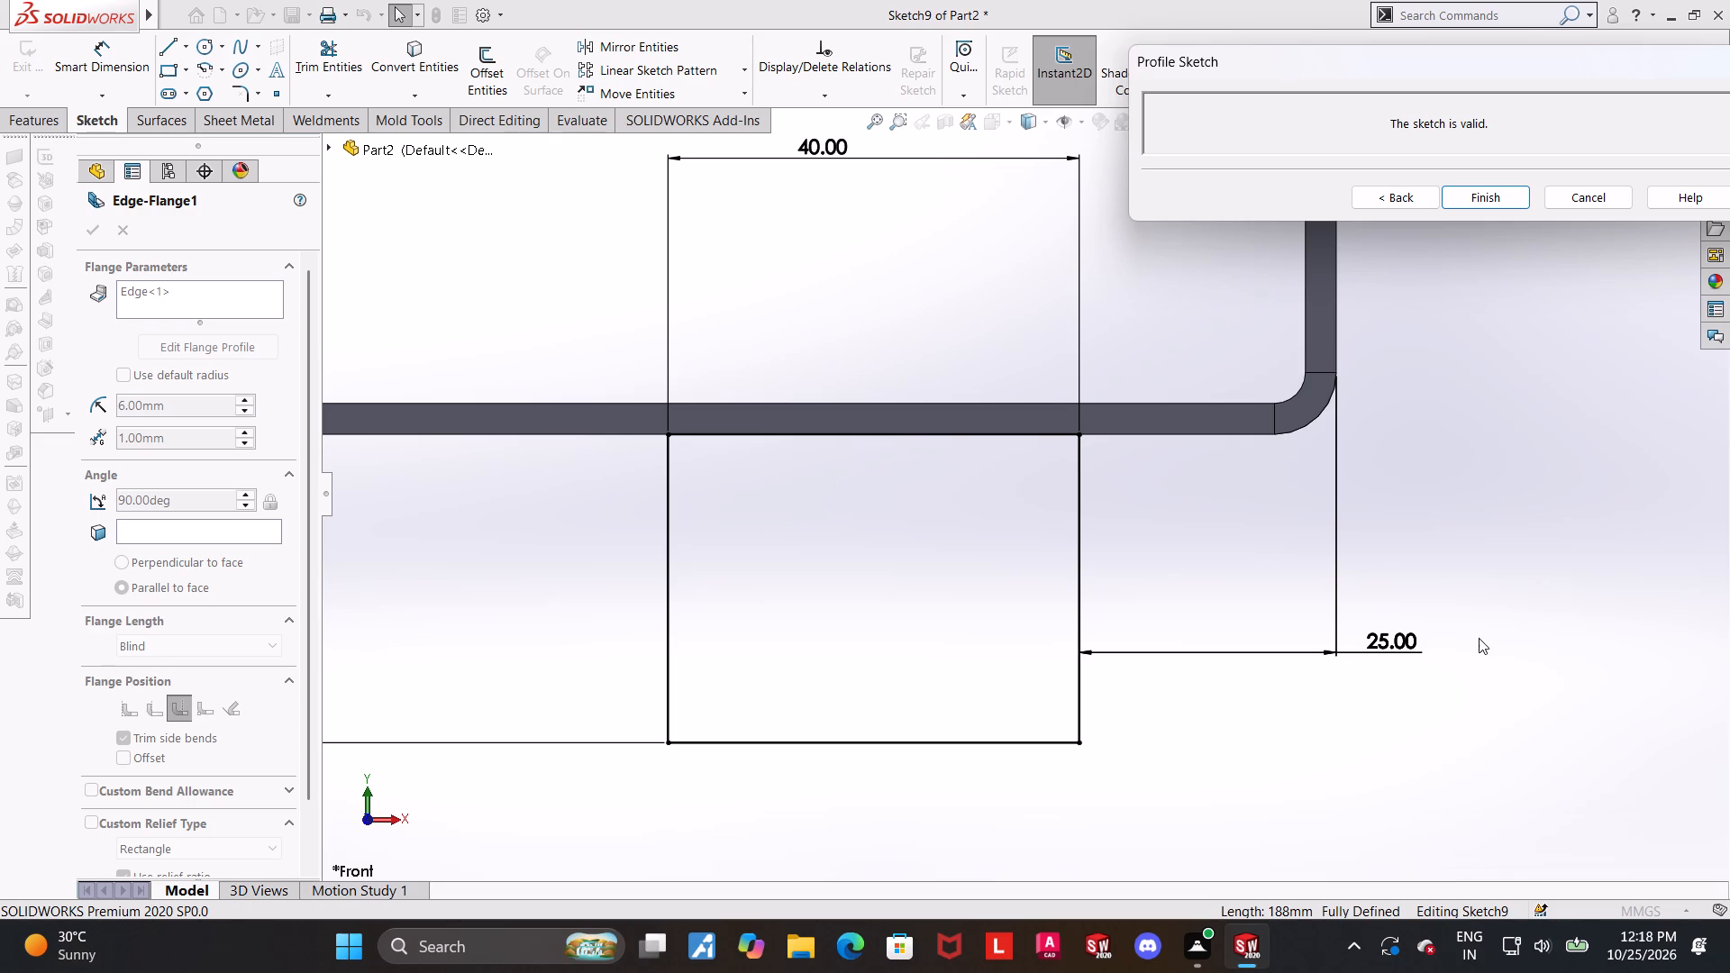
scroll(1354, 638, down, 1)
scroll(1250, 664, up, 3)
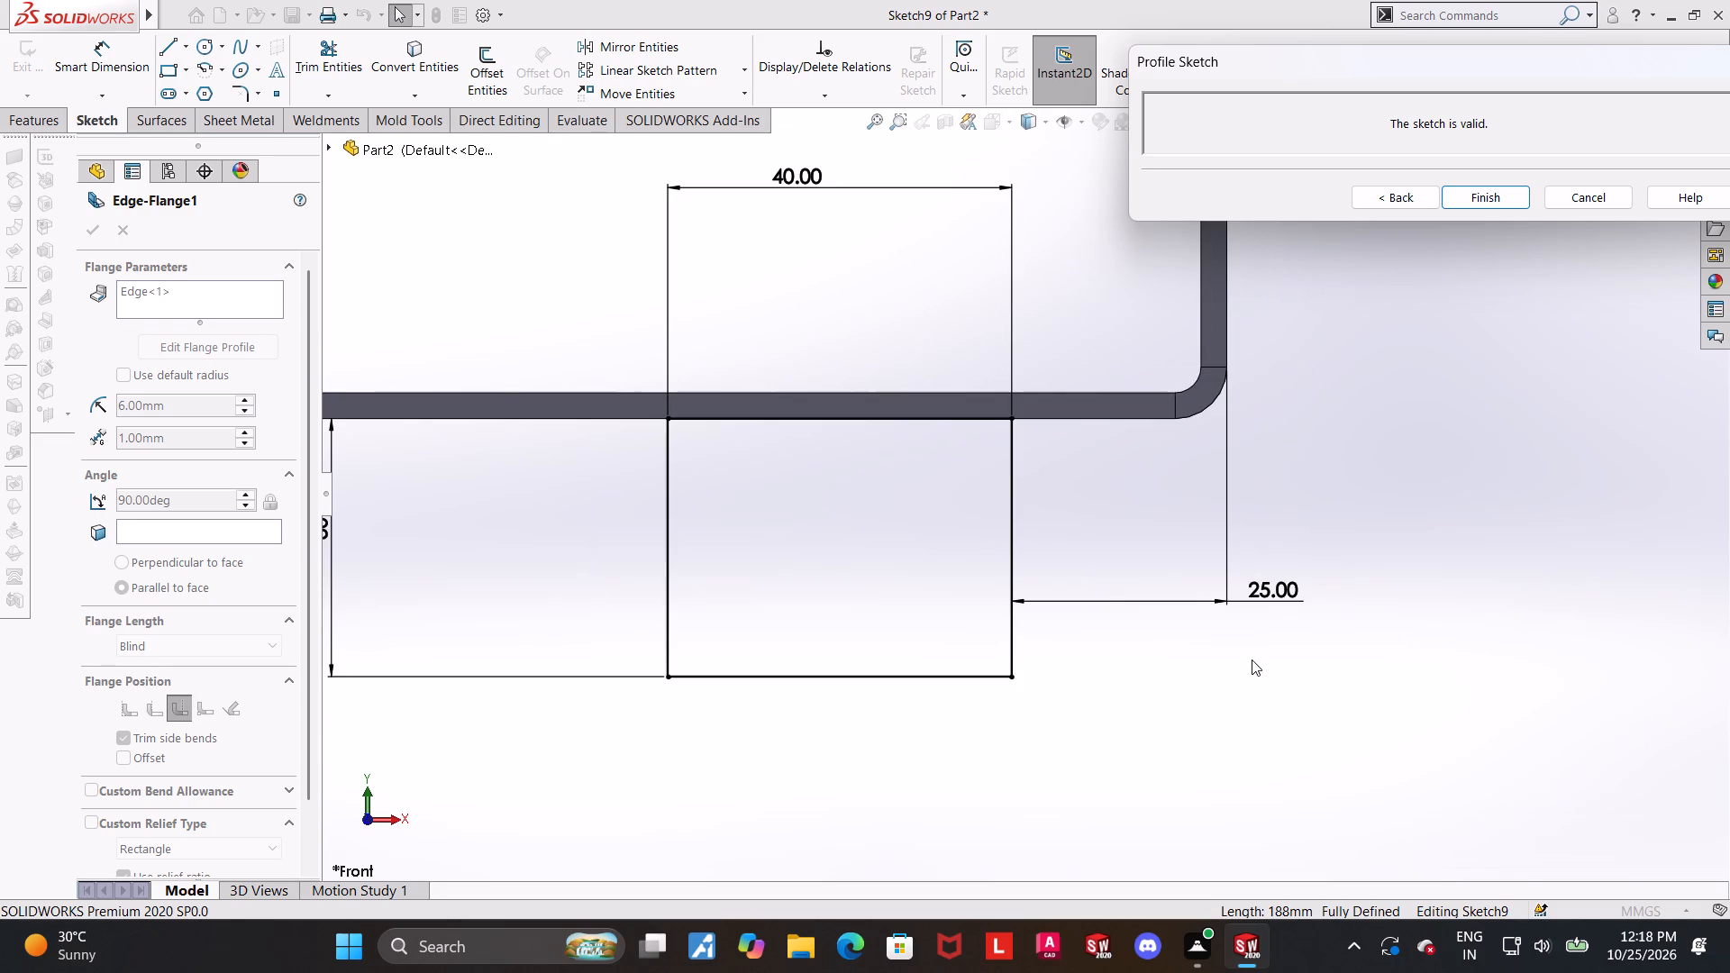
scroll(1252, 659, up, 1)
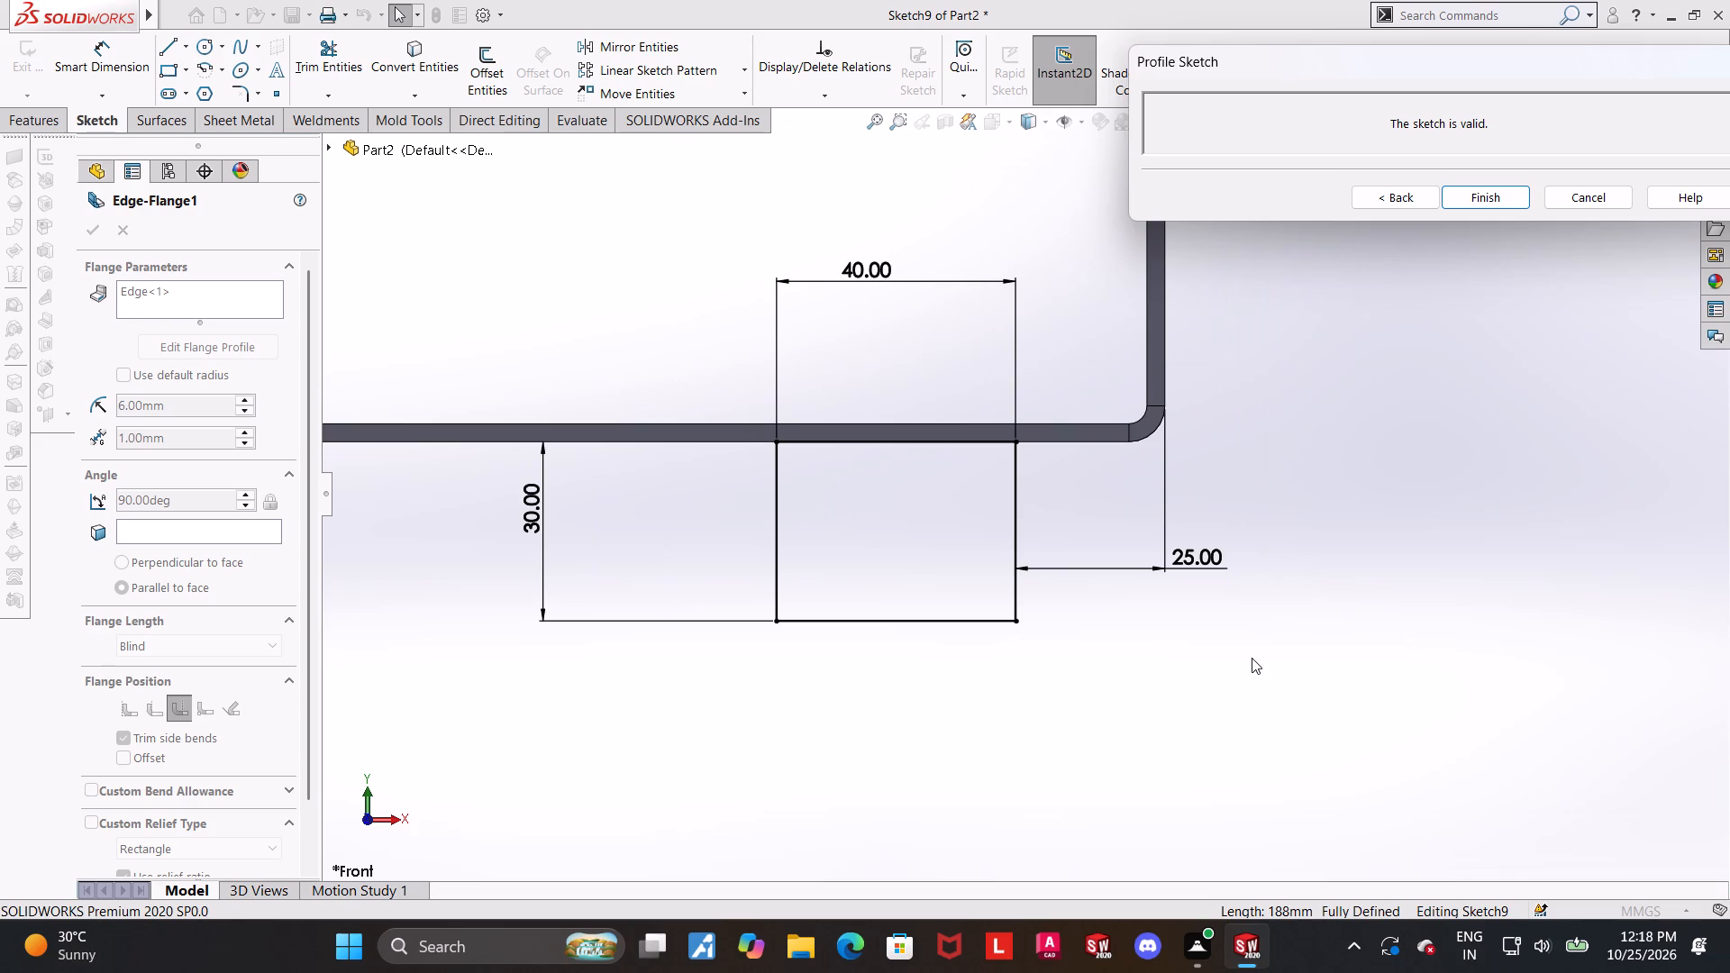
scroll(1252, 658, up, 1)
scroll(1249, 658, down, 1)
middle_drag(1262, 652, 1259, 654)
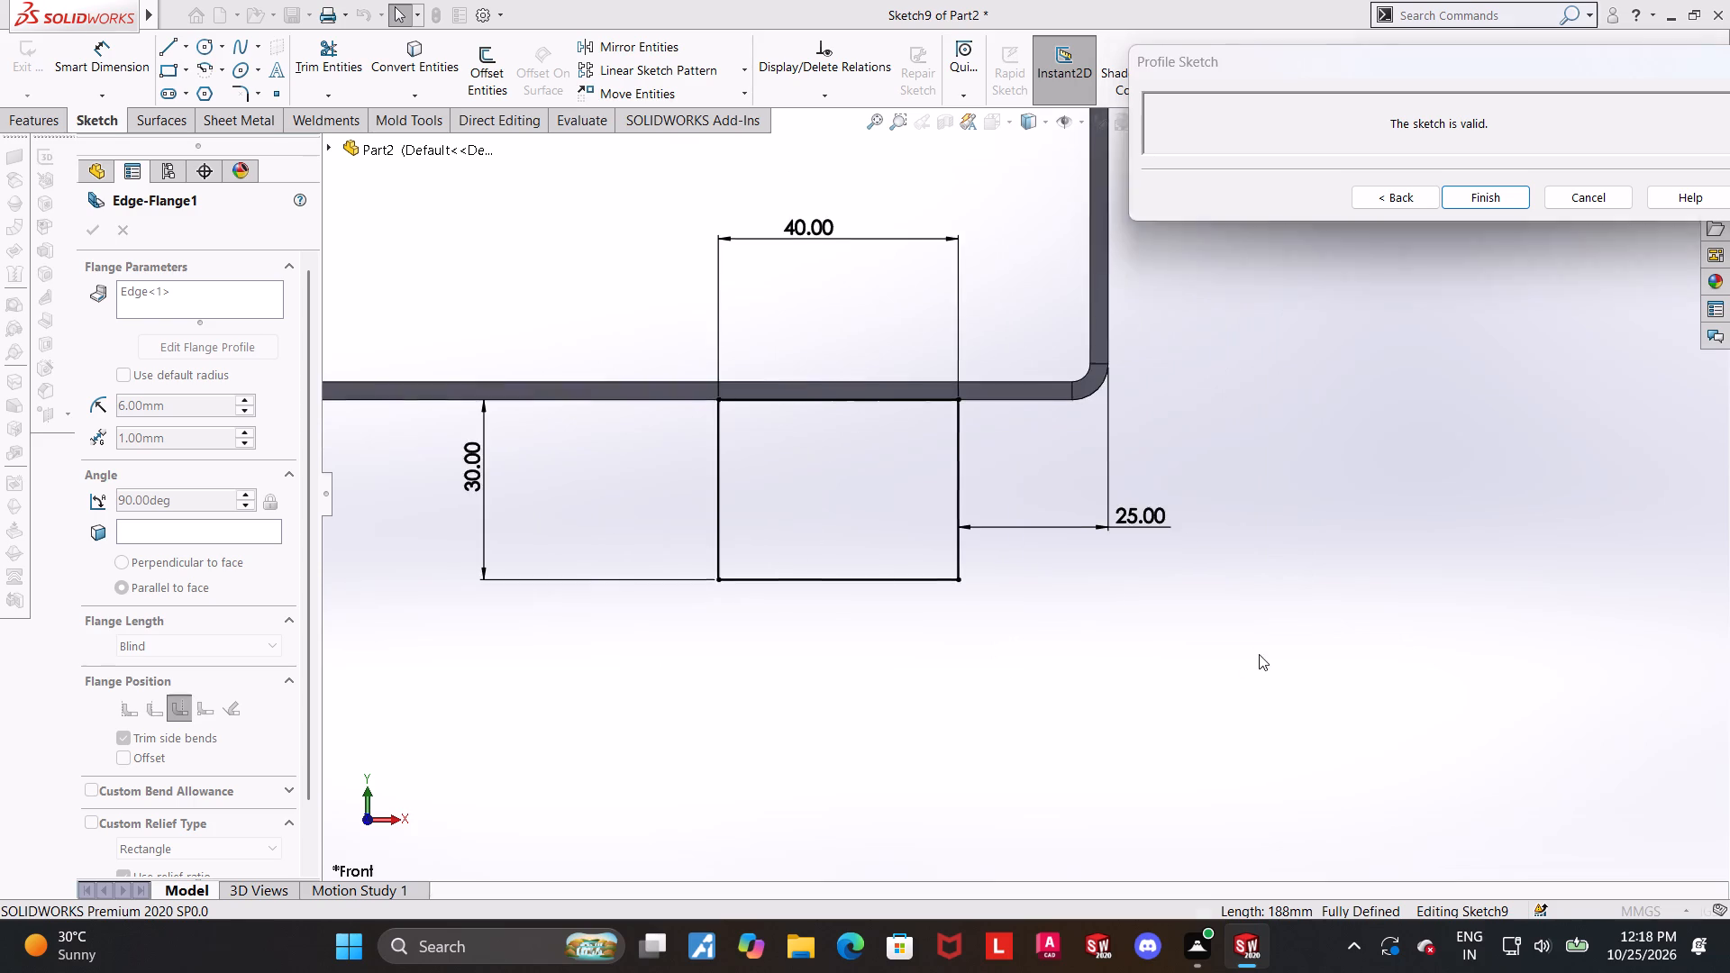
middle_drag(1259, 654, 1191, 689)
scroll(1130, 641, up, 5)
scroll(934, 414, down, 3)
scroll(1022, 389, up, 2)
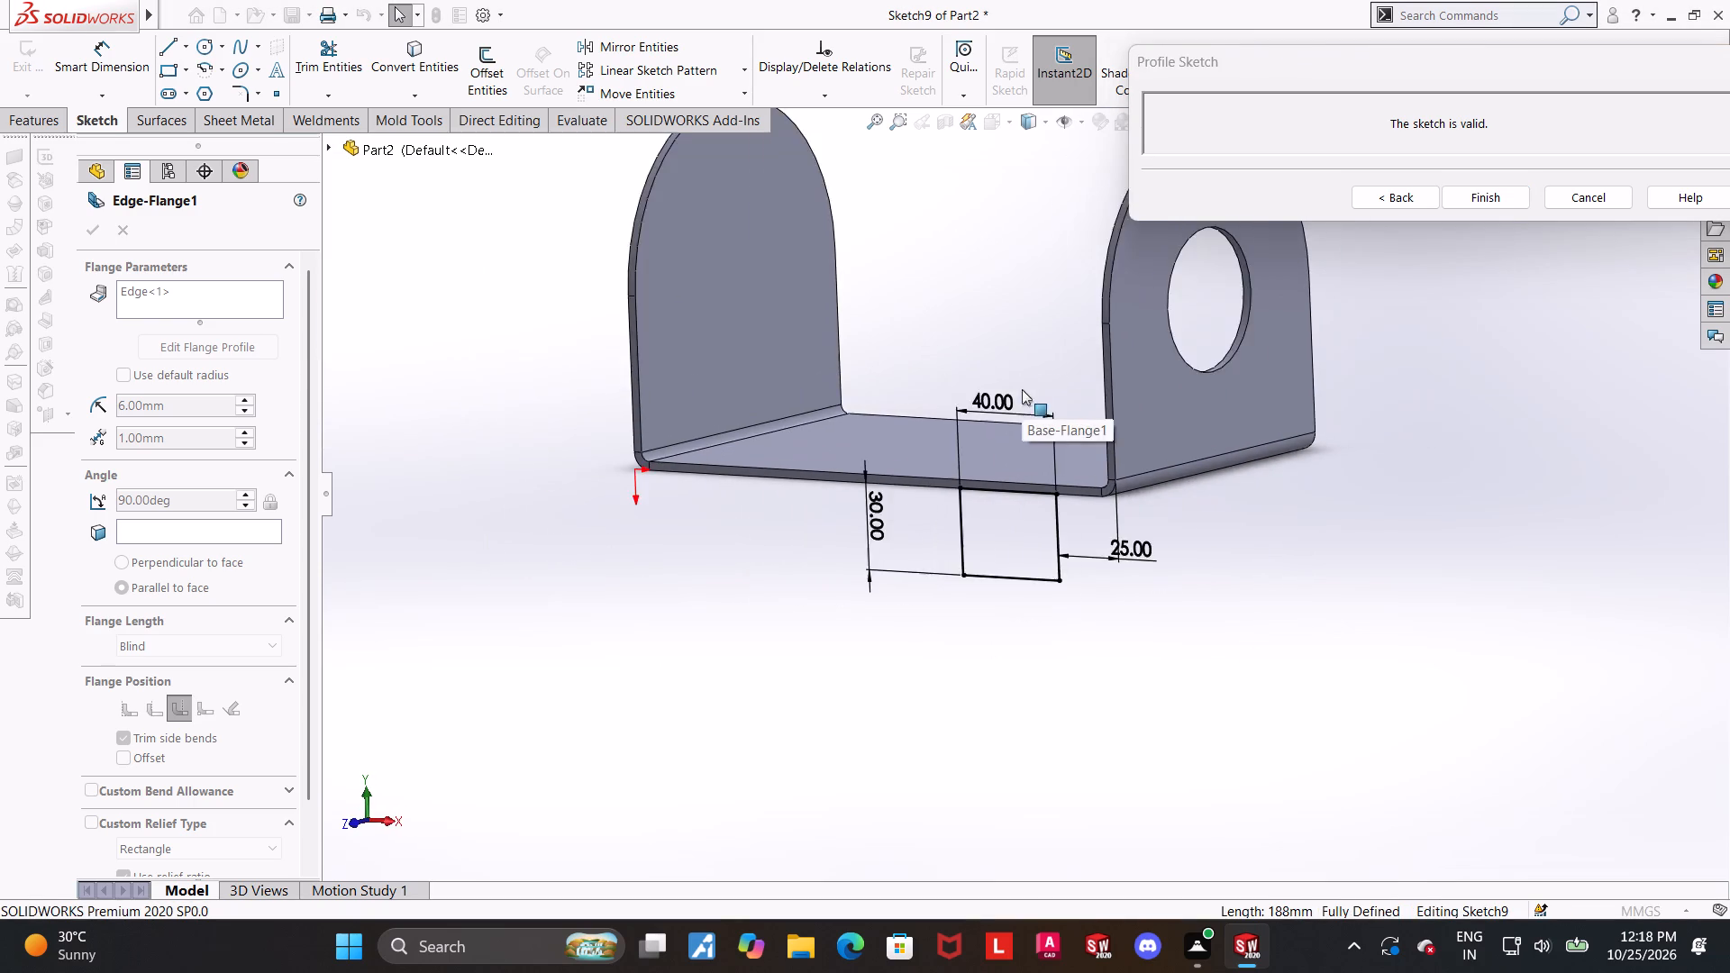
scroll(1023, 341, down, 3)
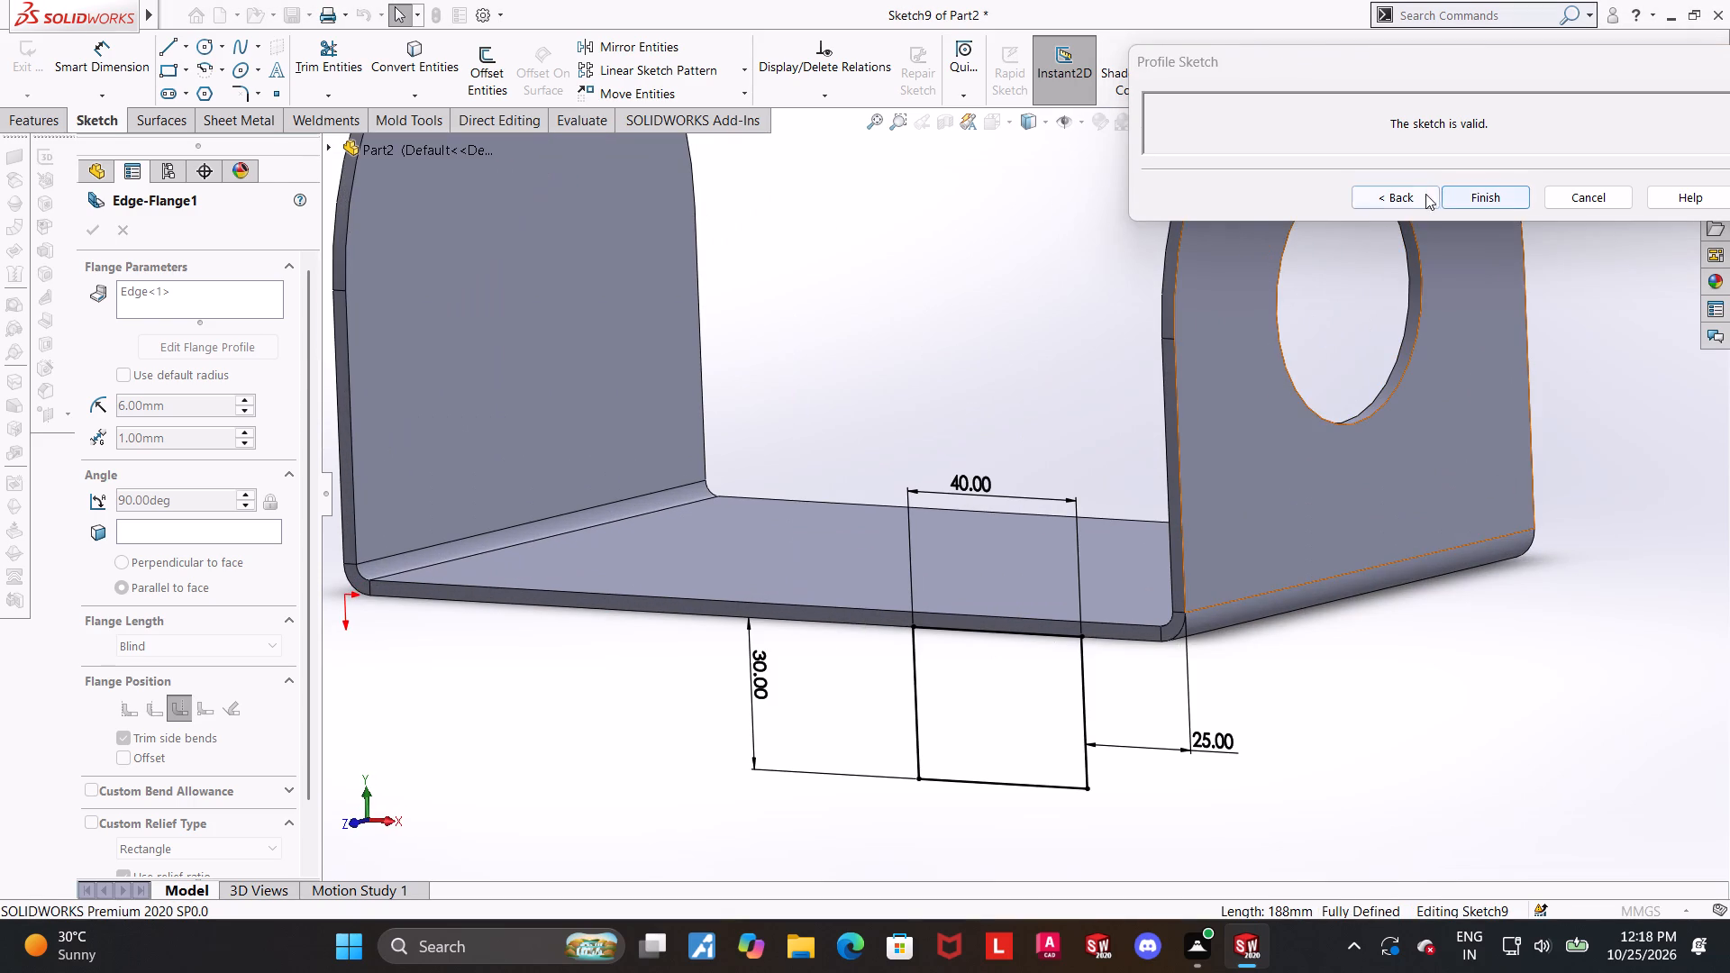
Return from the profile sketch to the flange settings, set the flange position to Bend Outside, and create the downward tab.
click(1424, 194)
middle_drag(1252, 585, 1220, 655)
click(182, 710)
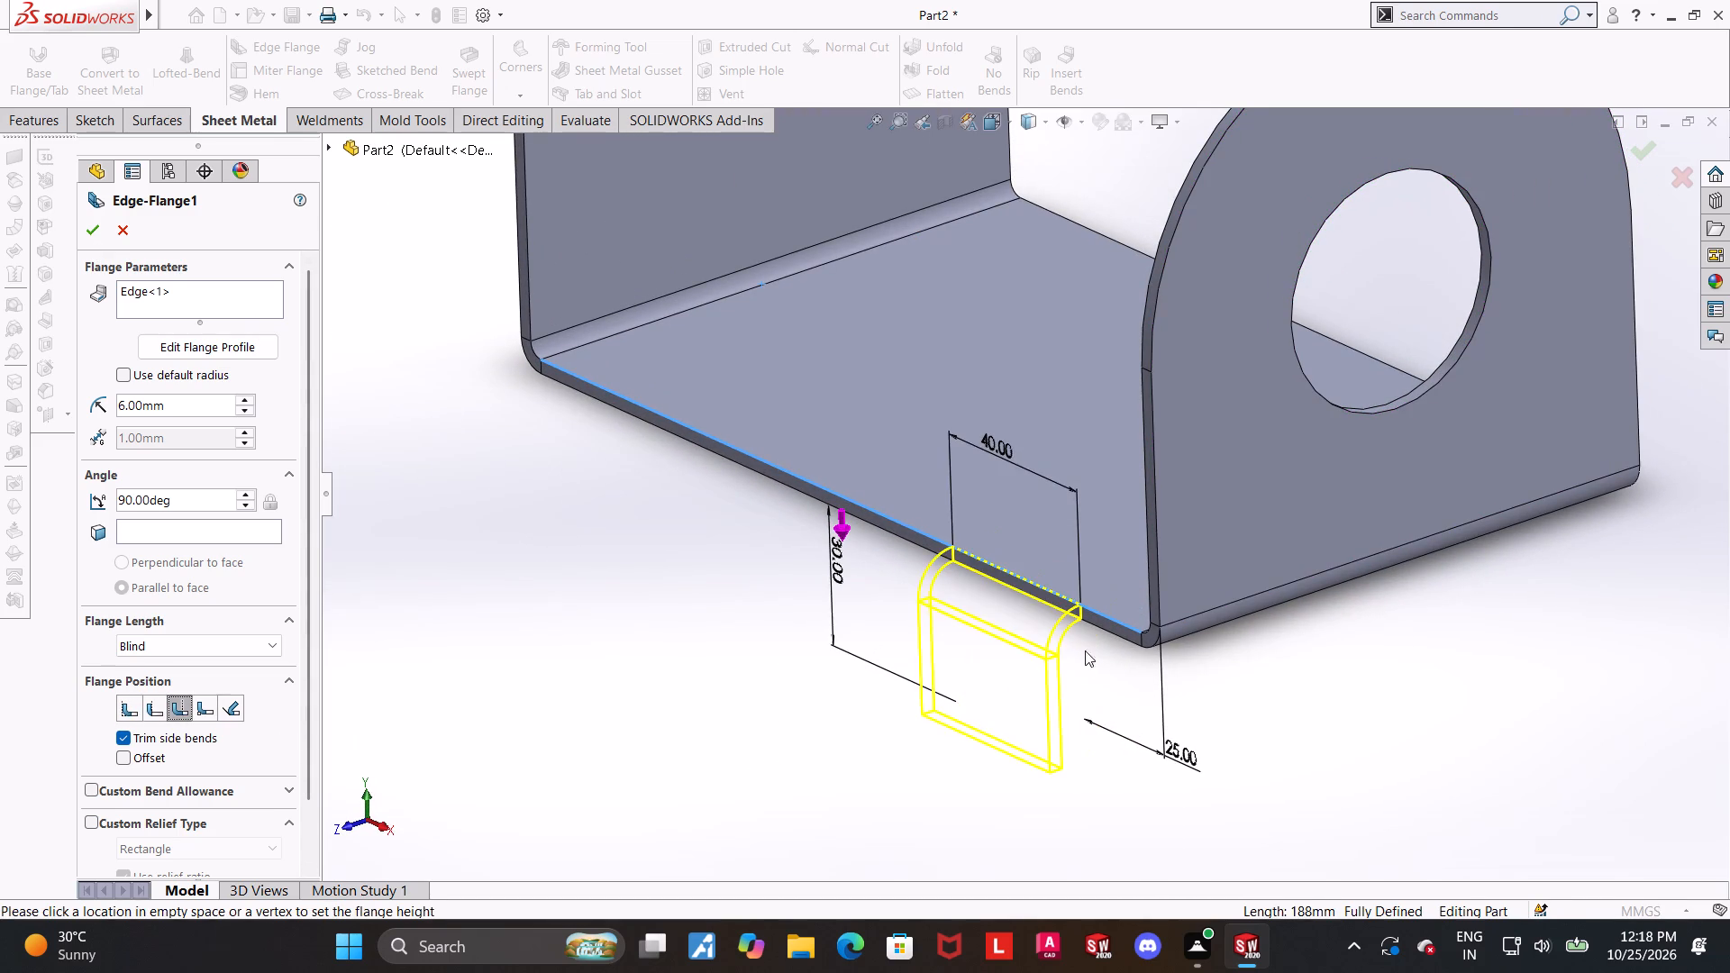
middle_drag(1548, 640, 1544, 605)
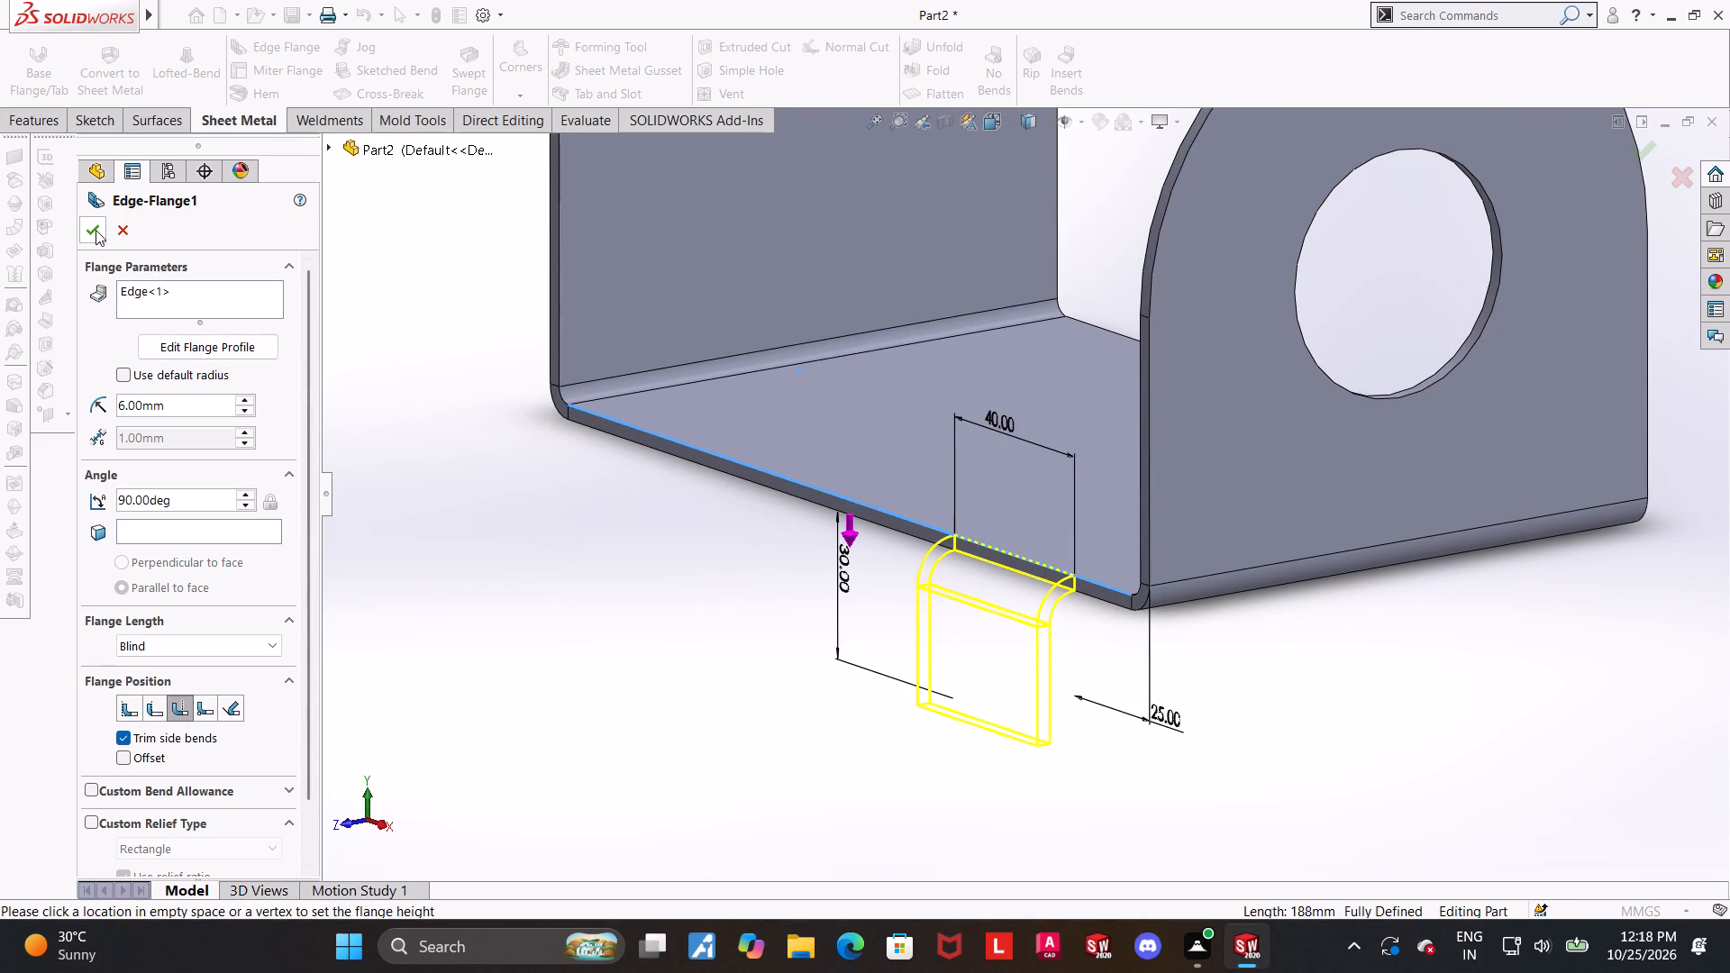
click(94, 239)
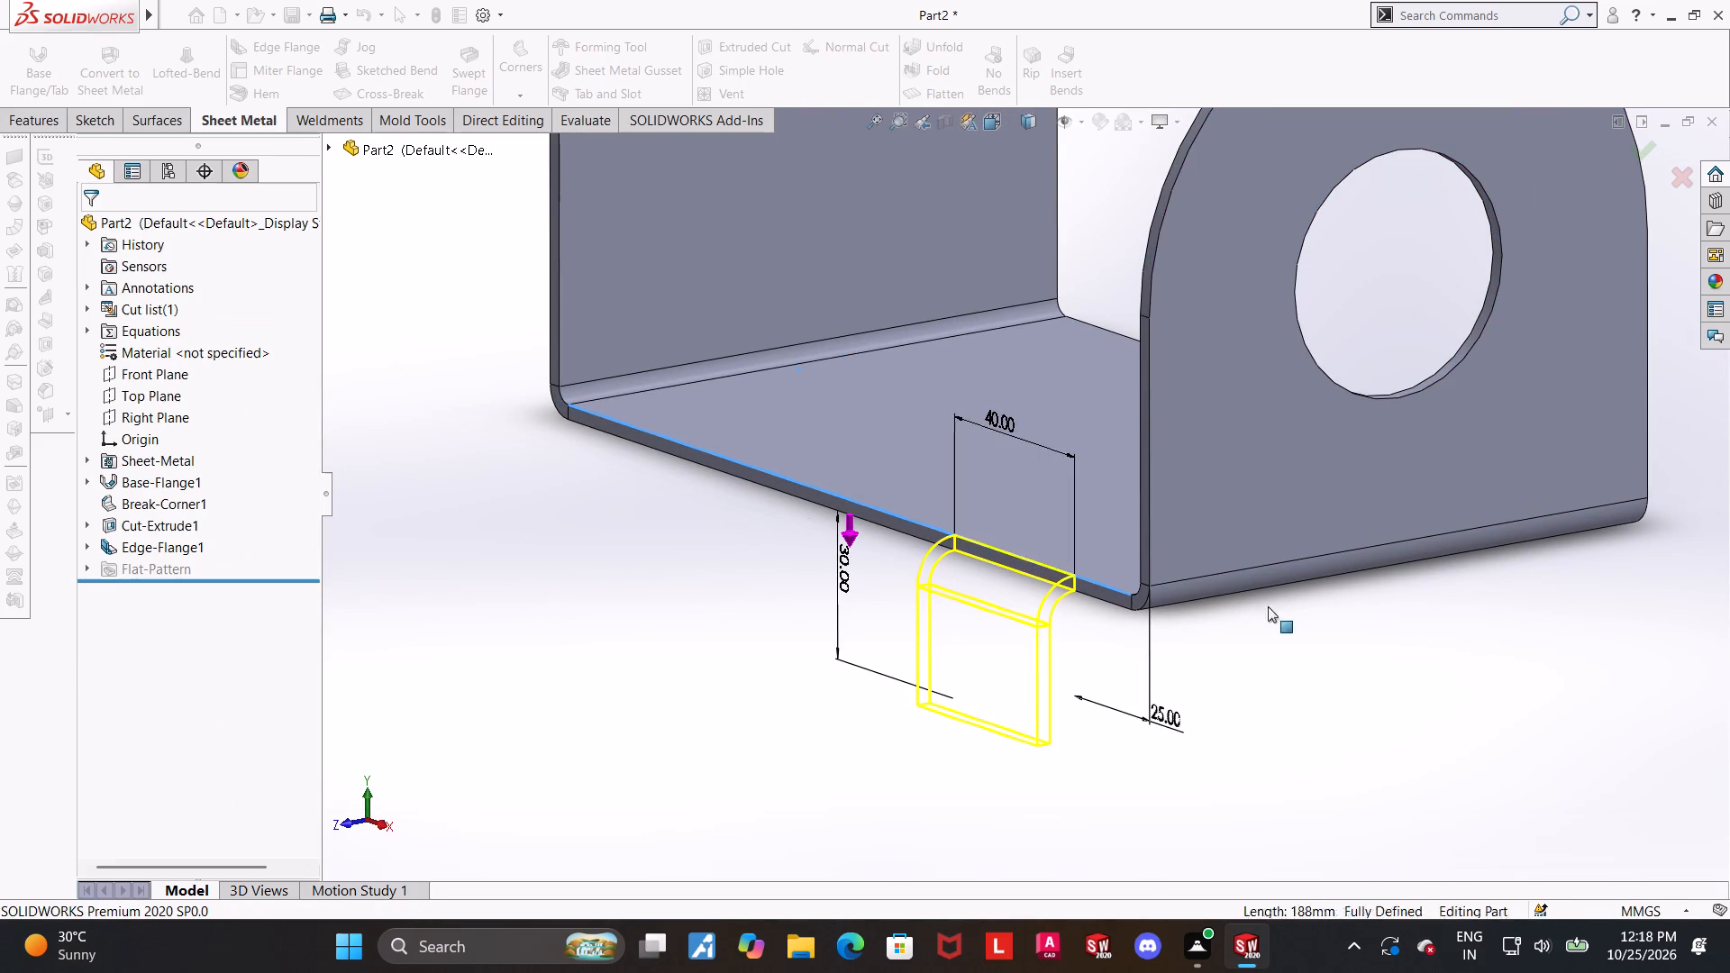
click(1304, 622)
Inspect the new tab from above and below, and measure the inner and outer faces of its bend.
middle_drag(1303, 641, 1280, 655)
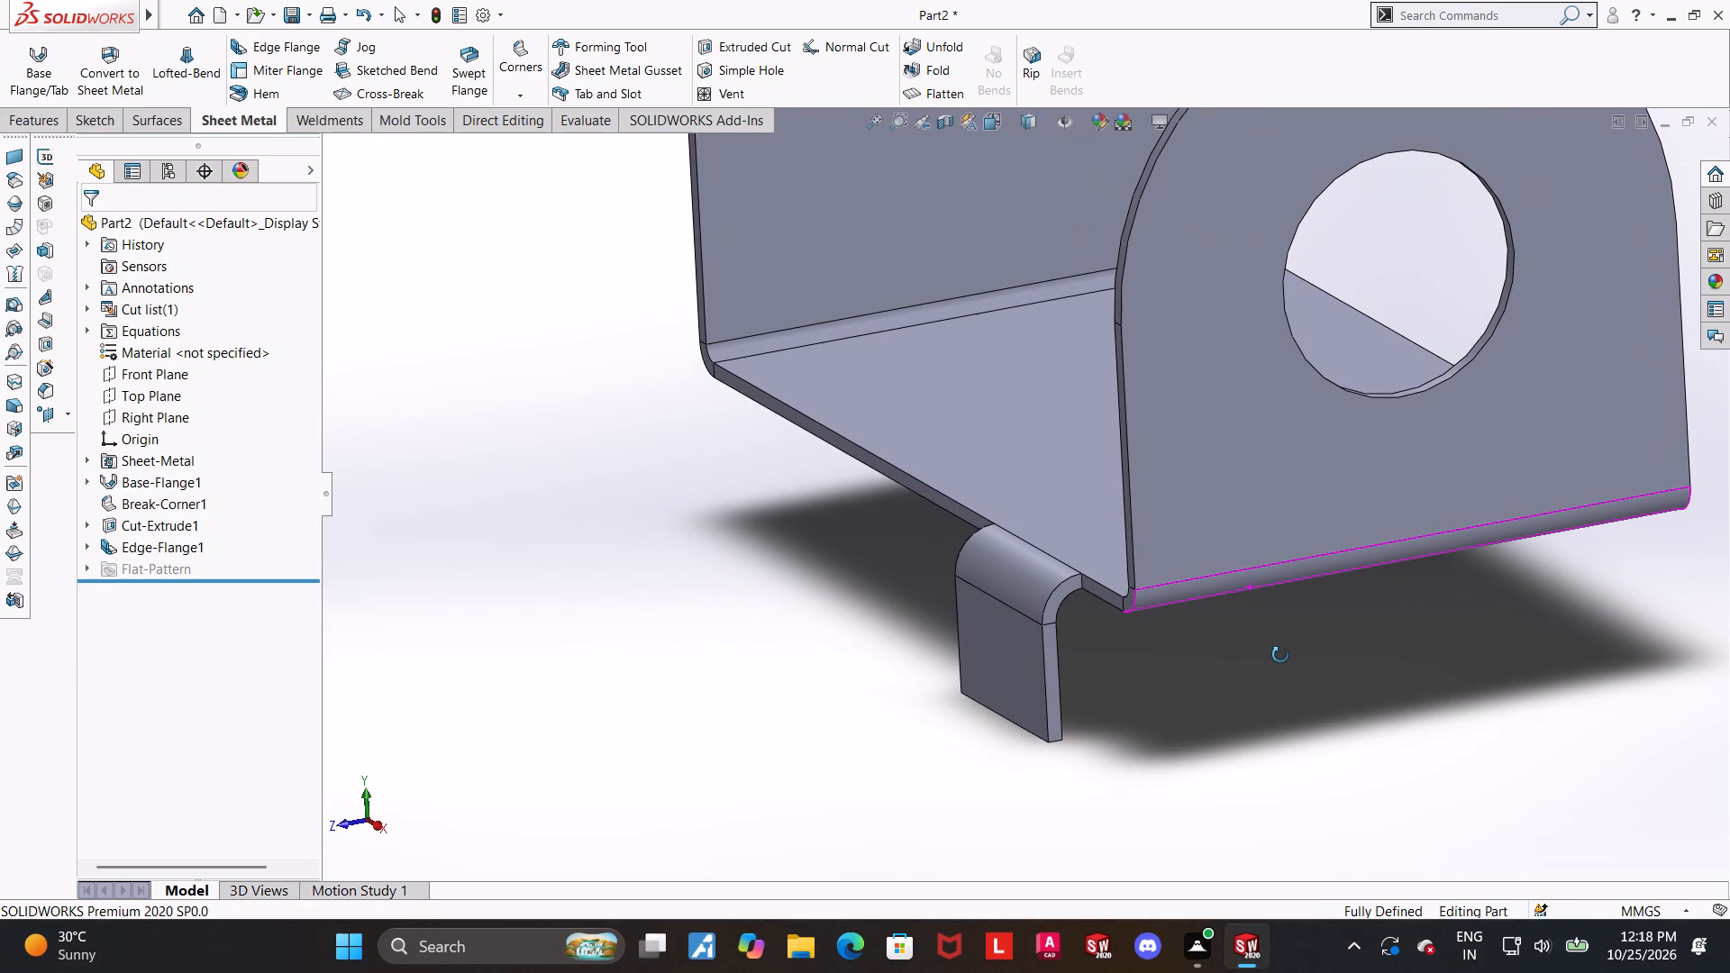
middle_drag(1280, 655, 1291, 658)
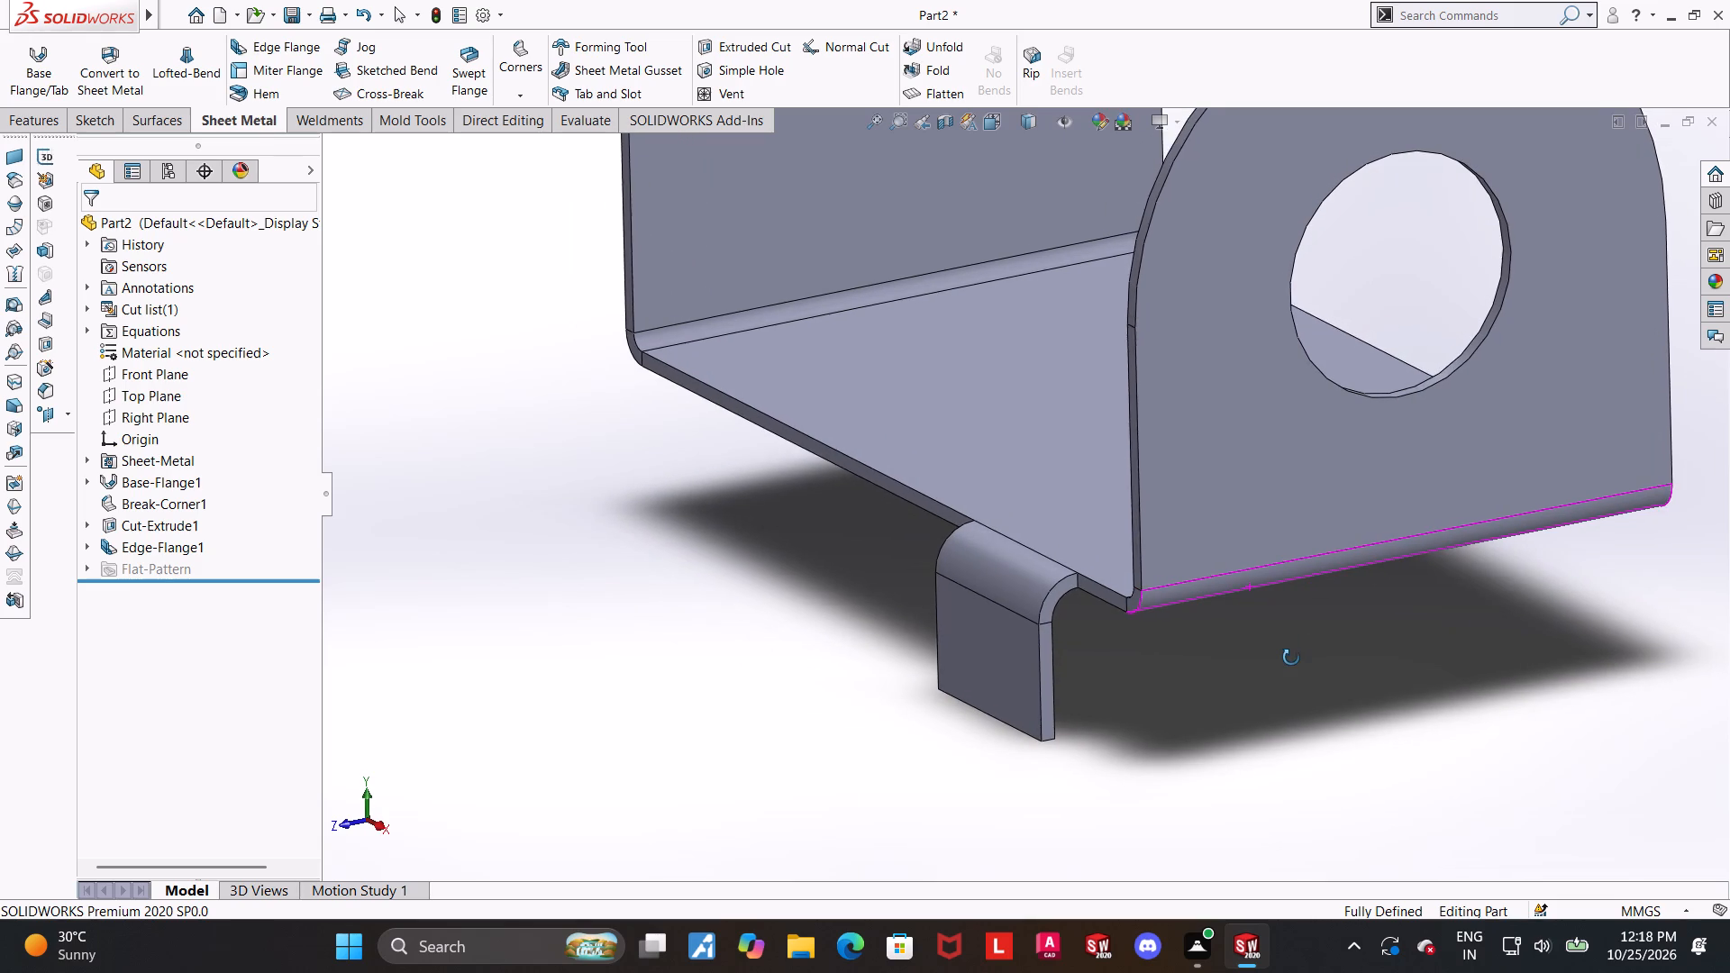
middle_drag(1291, 658, 1303, 662)
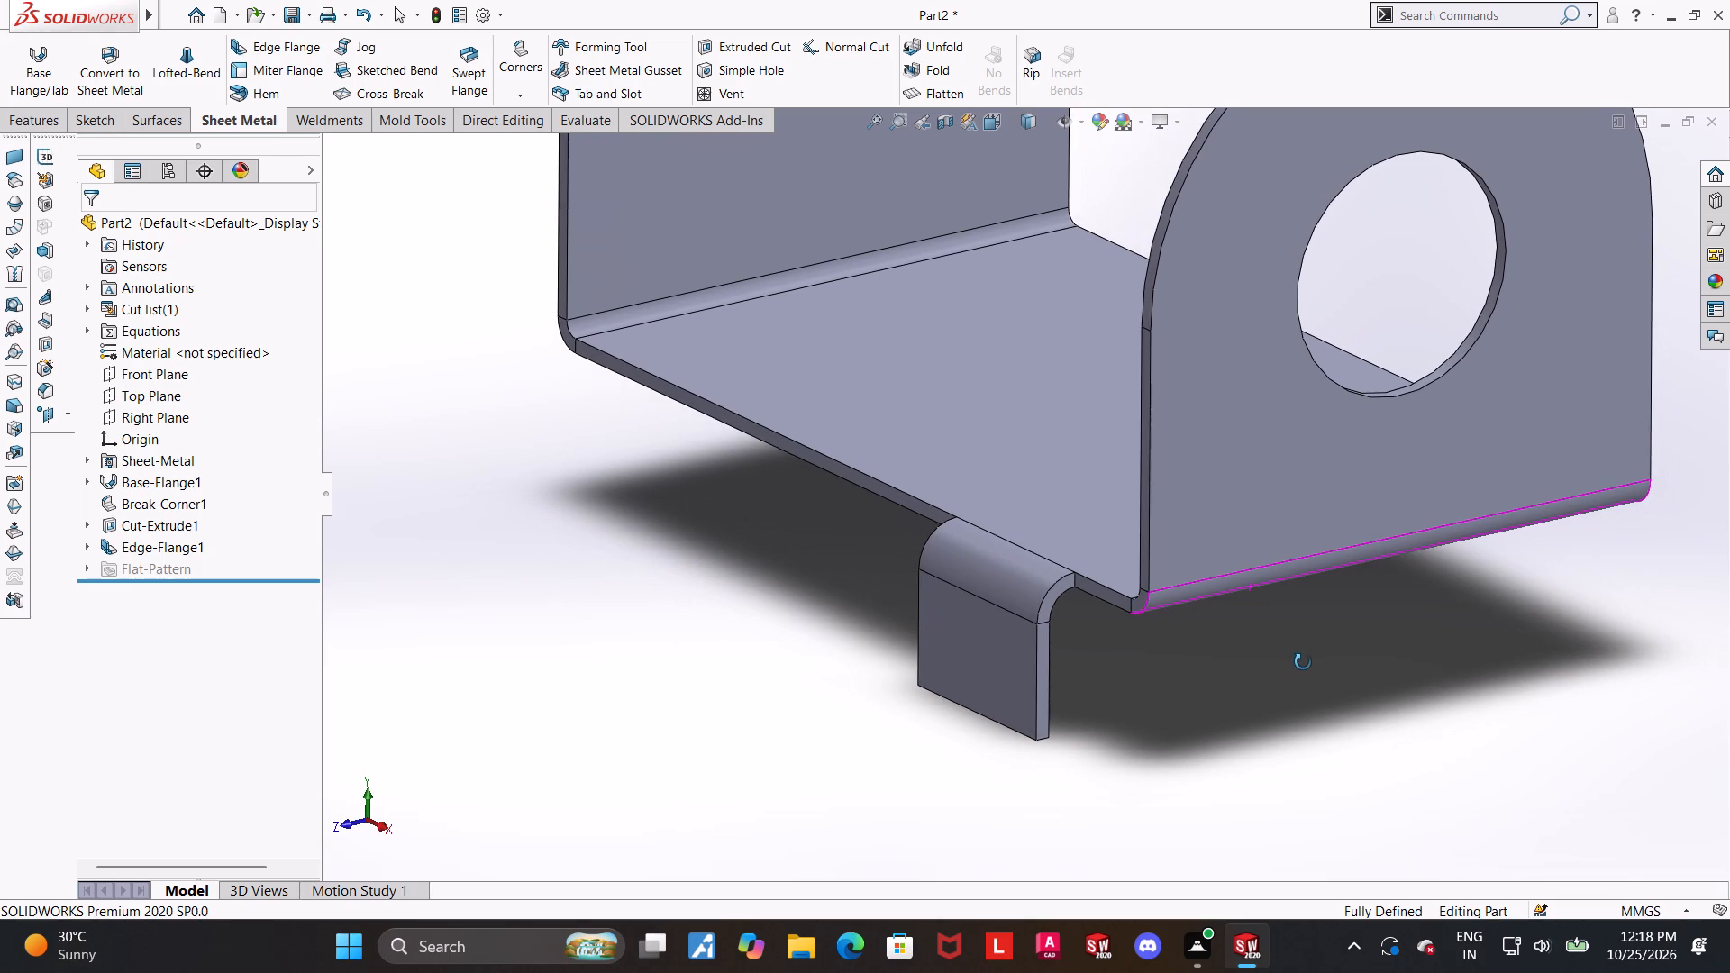
middle_drag(1303, 662, 1305, 664)
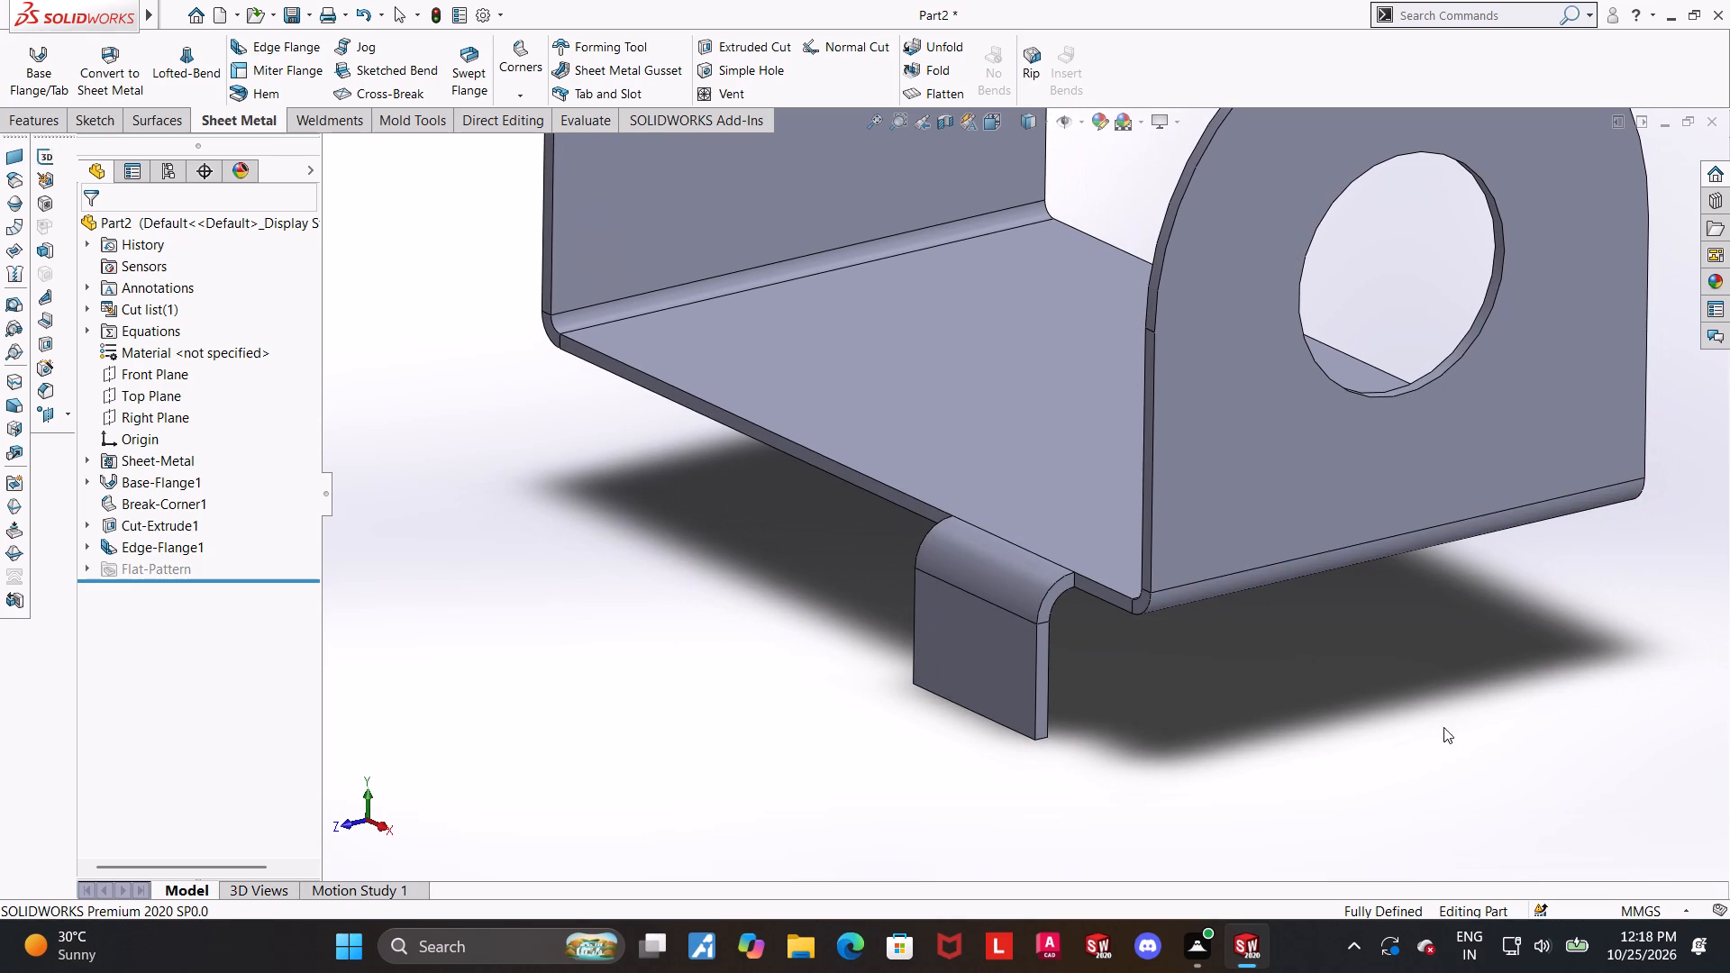
middle_drag(1221, 695, 1102, 584)
scroll(1294, 657, down, 5)
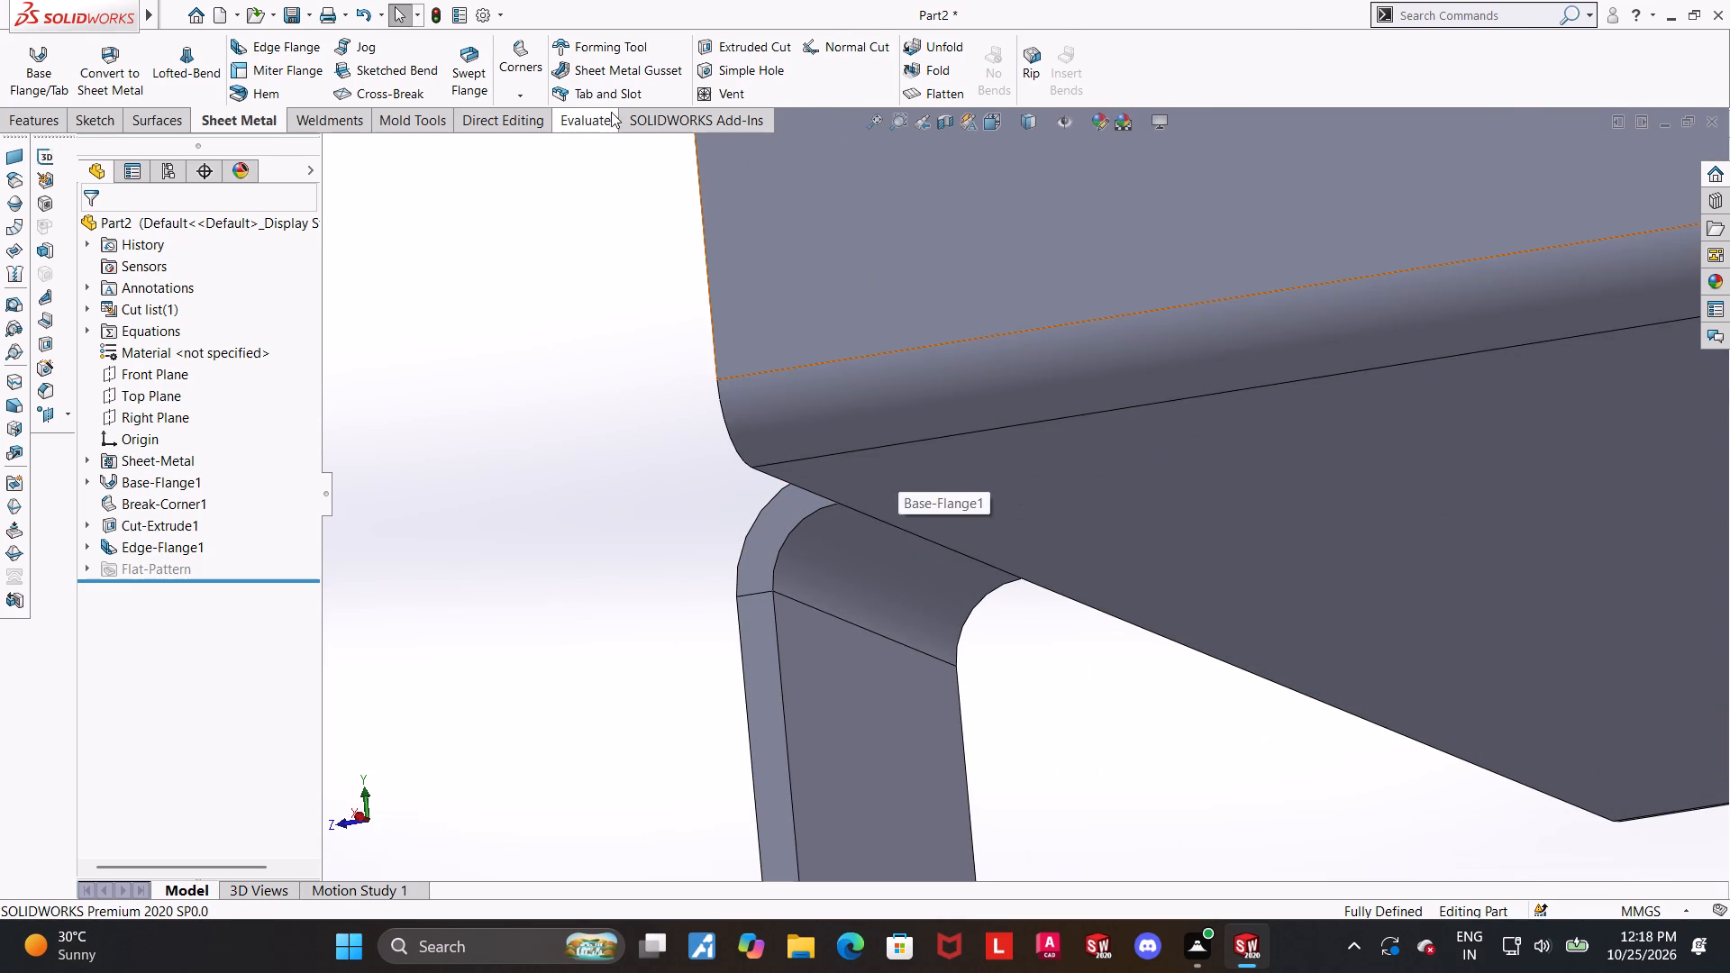
click(604, 112)
click(194, 51)
click(927, 565)
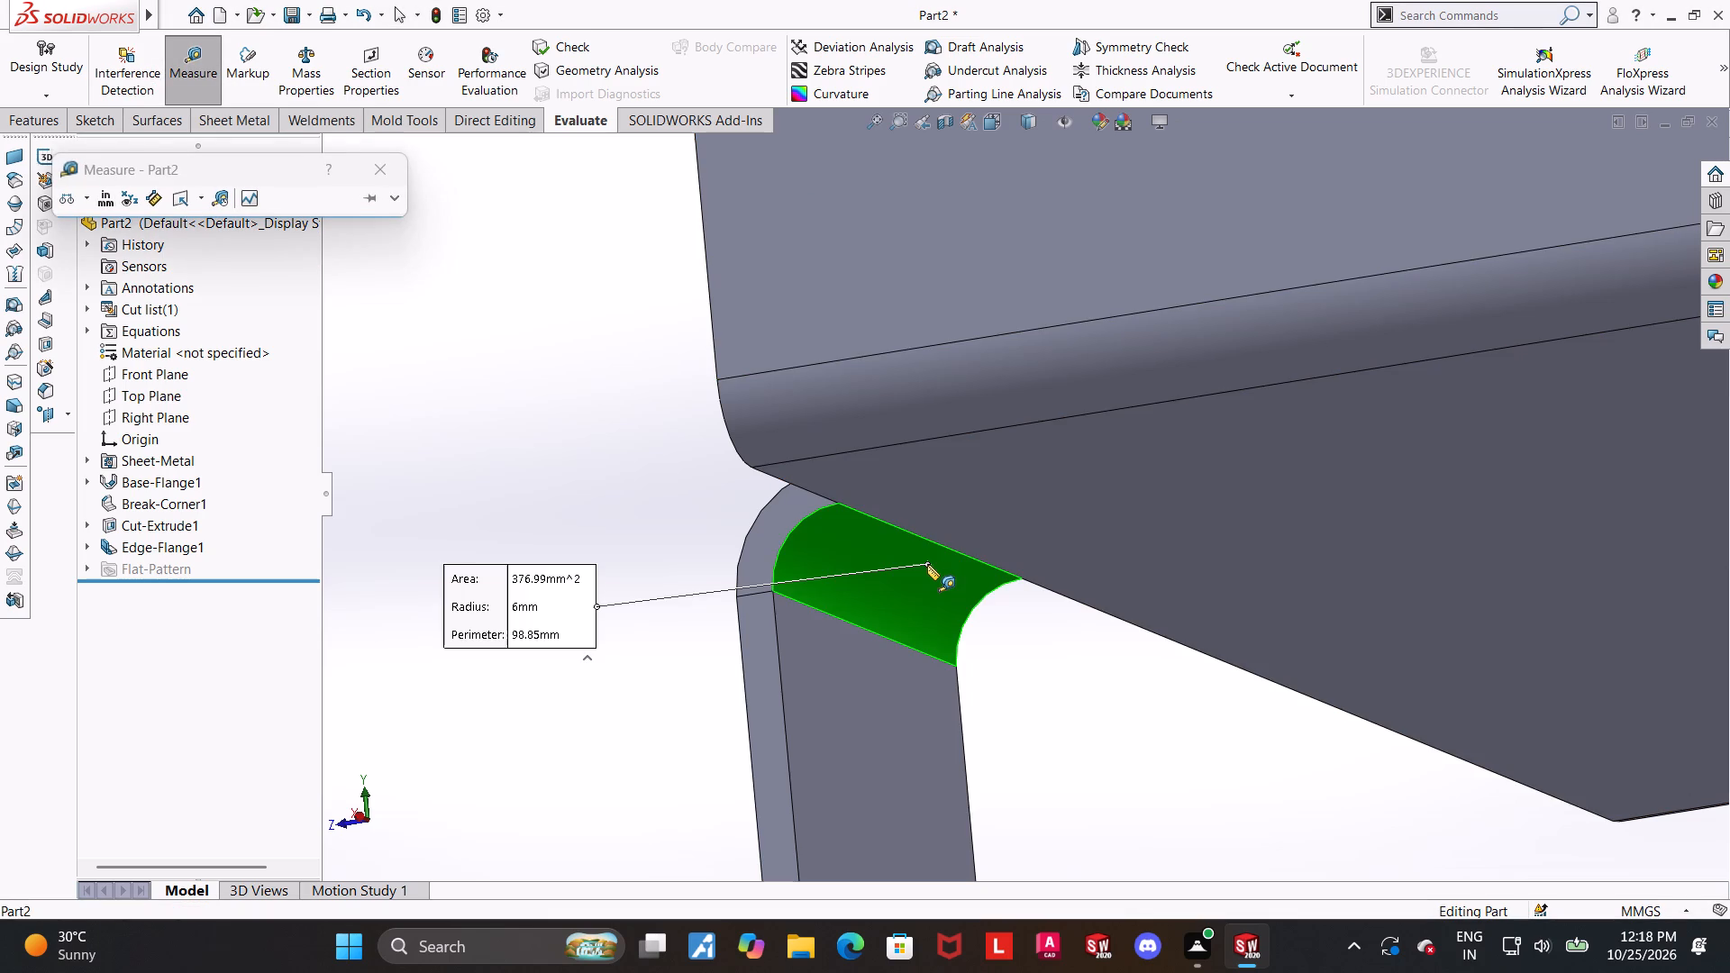
key(Escape)
middle_drag(748, 497, 931, 631)
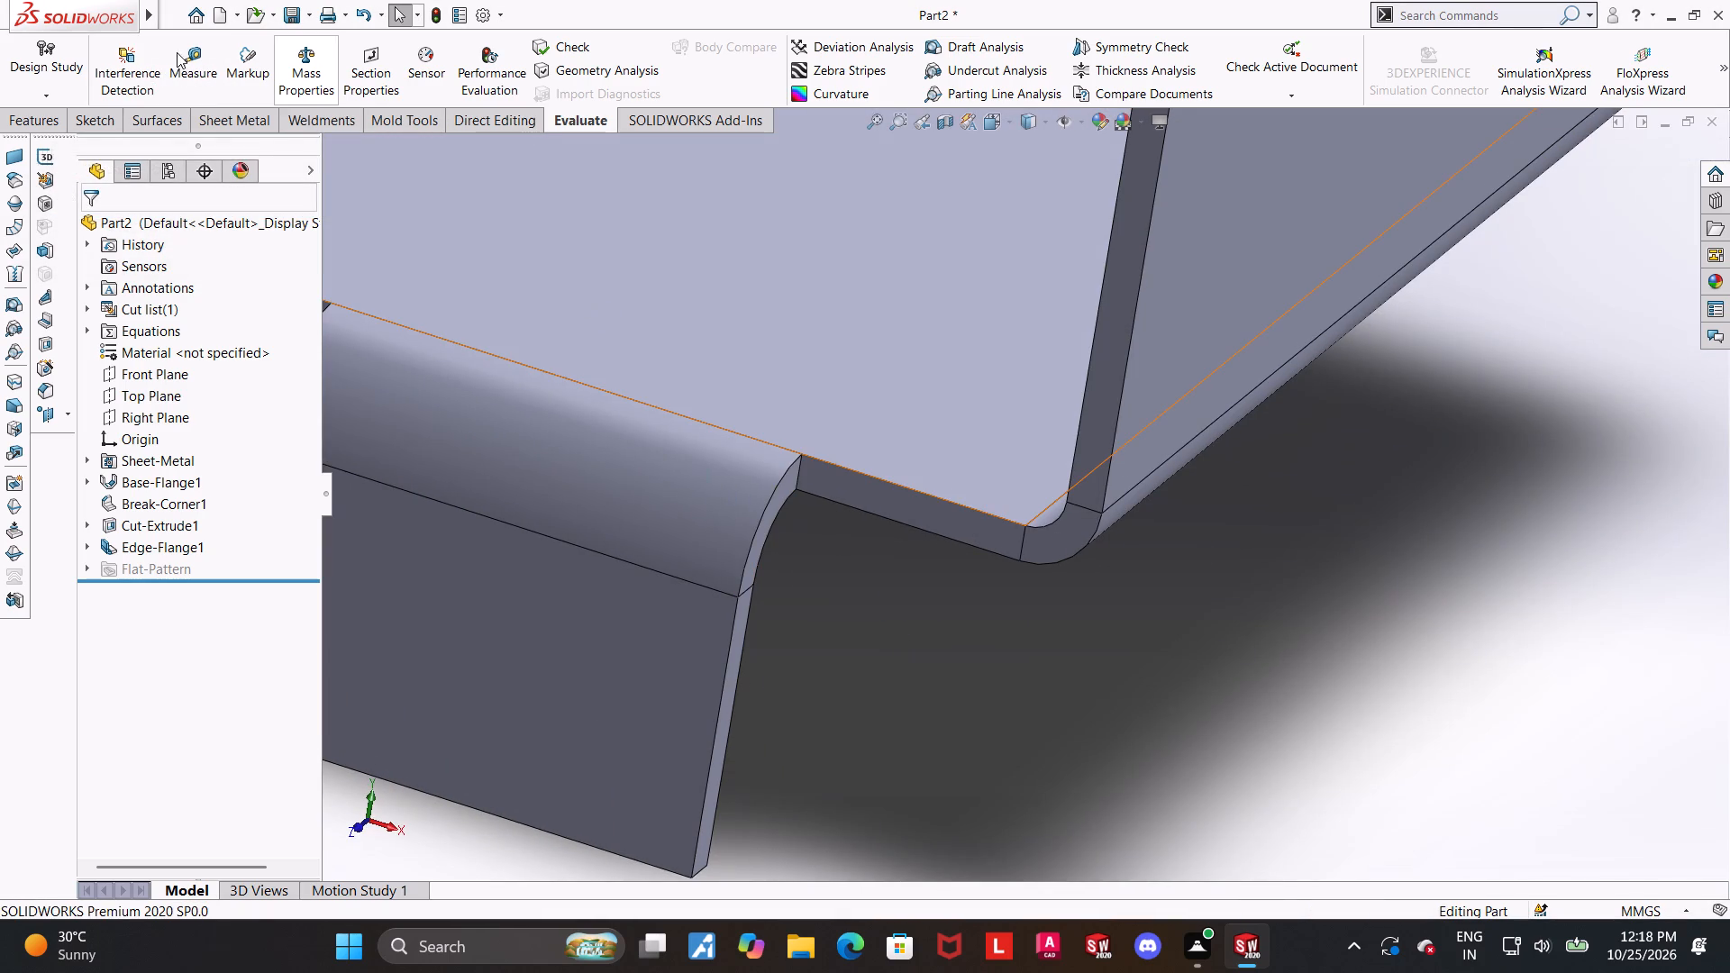
click(195, 59)
click(597, 477)
key(Escape)
scroll(595, 468, up, 2)
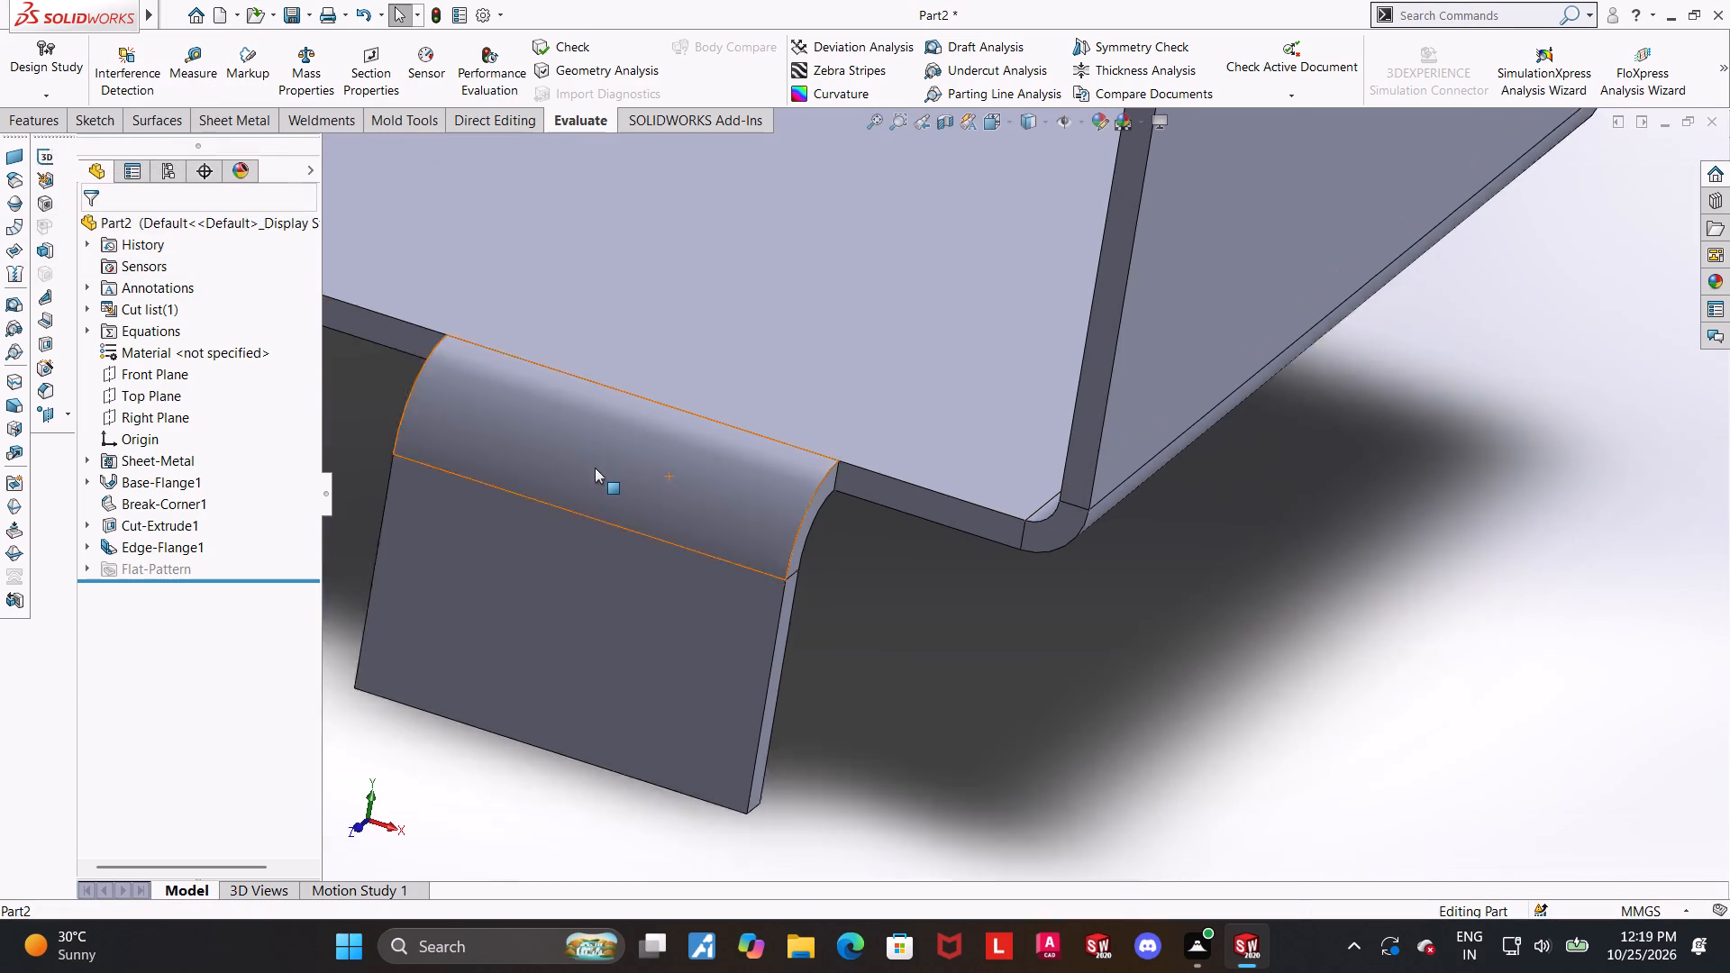
Edit the tab's edge flange to use the default bend radius of 3 mm, and apply the change.
scroll(595, 468, up, 1)
click(105, 541)
click(114, 490)
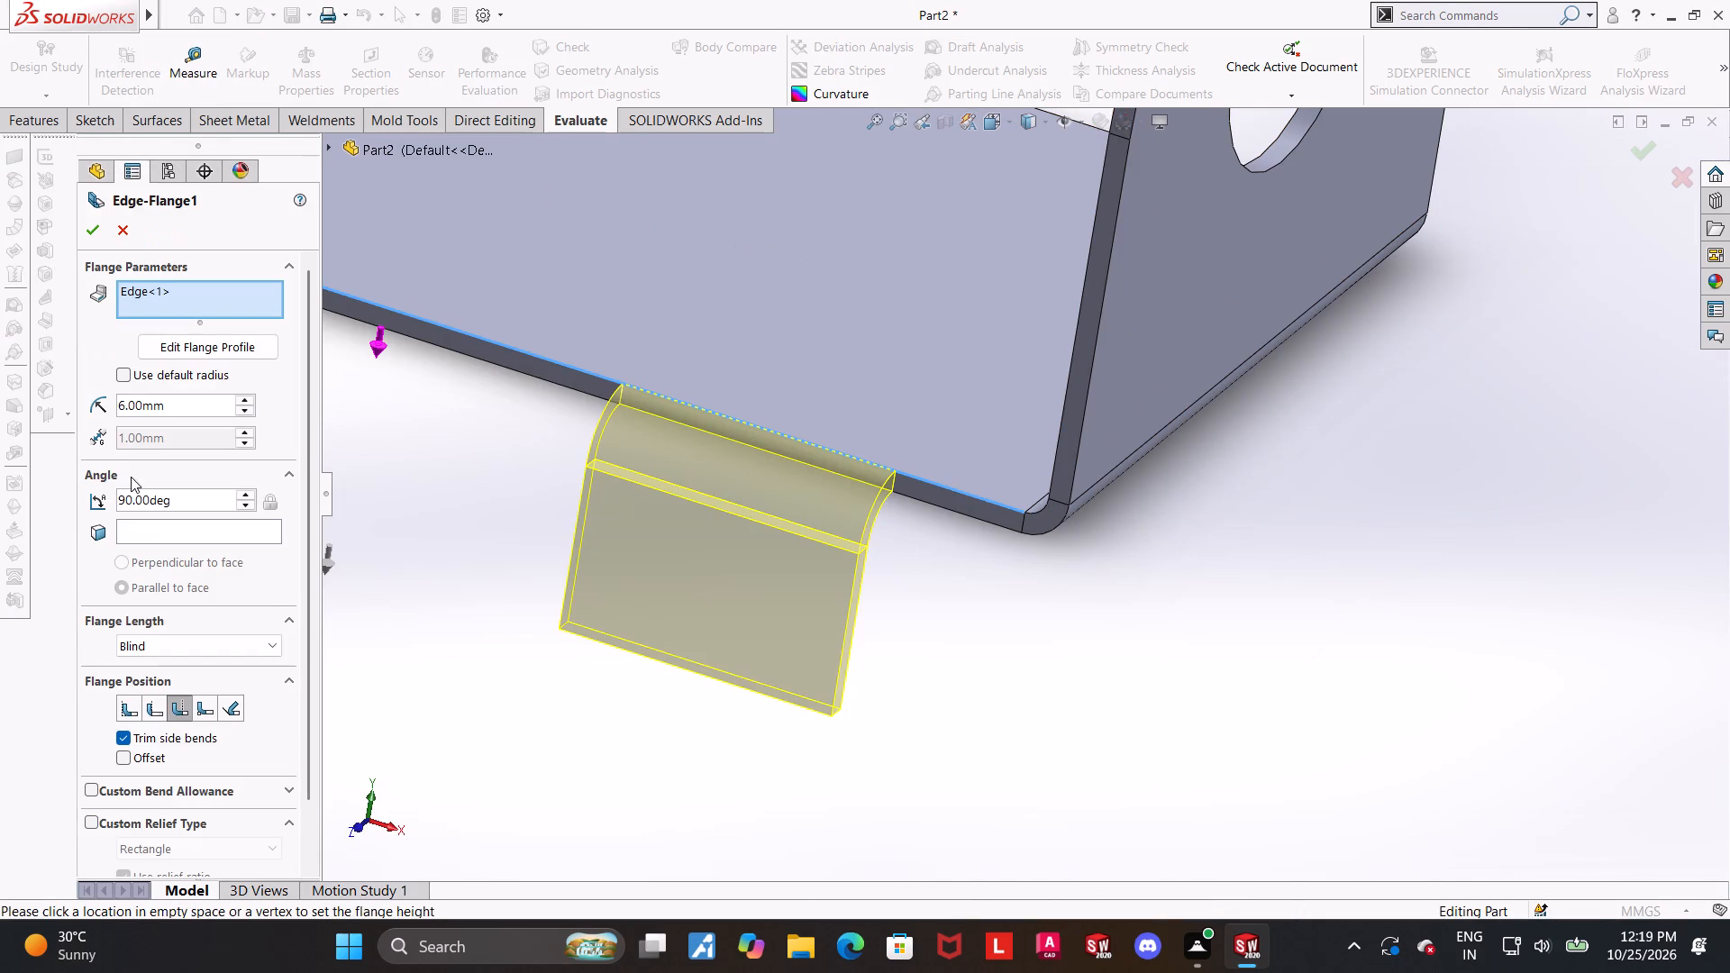
drag(187, 405, 0, 398)
key(3)
key(Return)
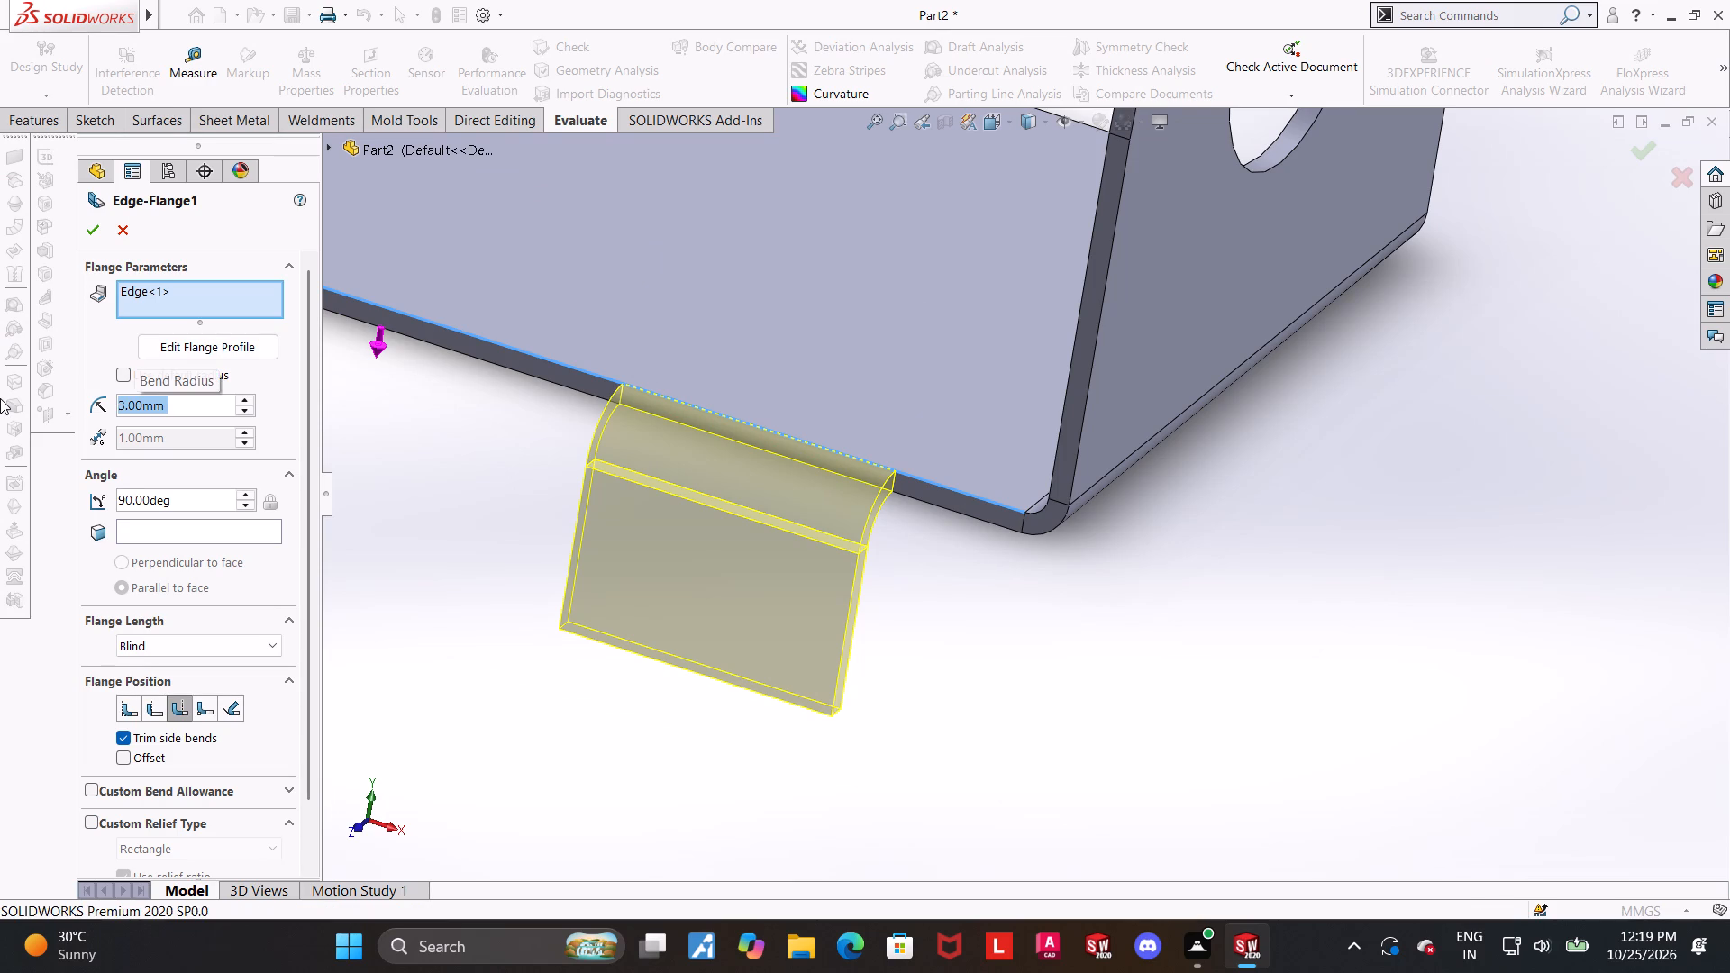
click(128, 366)
middle_drag(458, 592, 427, 595)
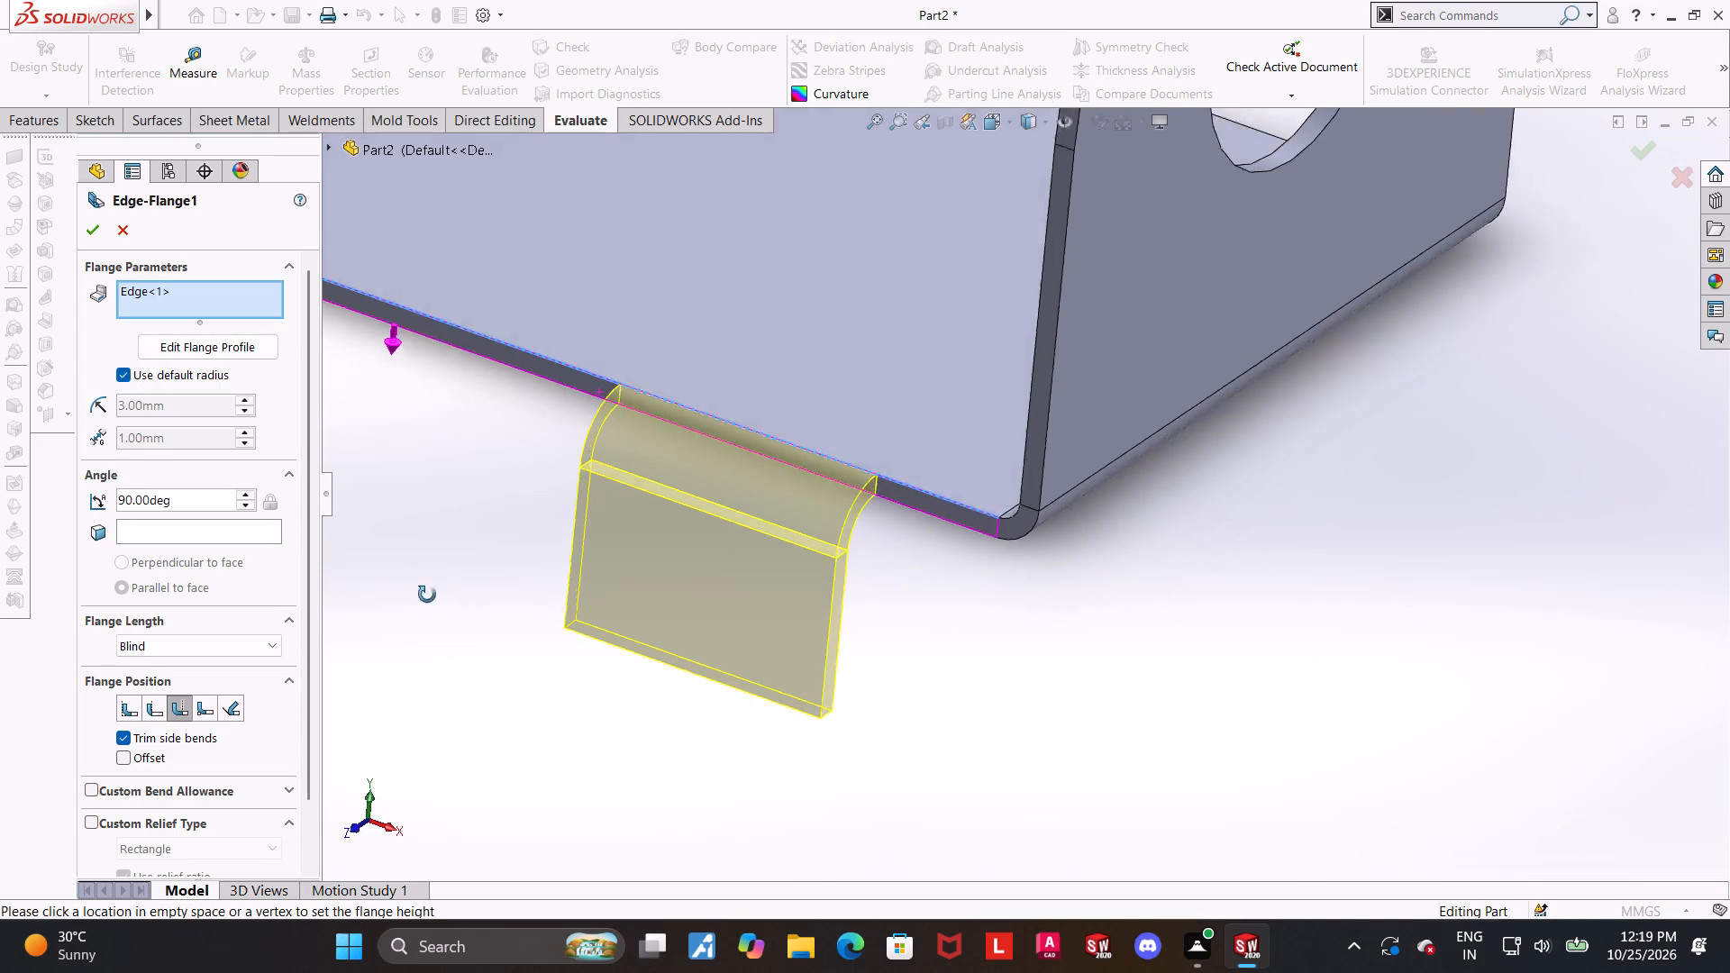
middle_drag(427, 595, 375, 525)
click(87, 215)
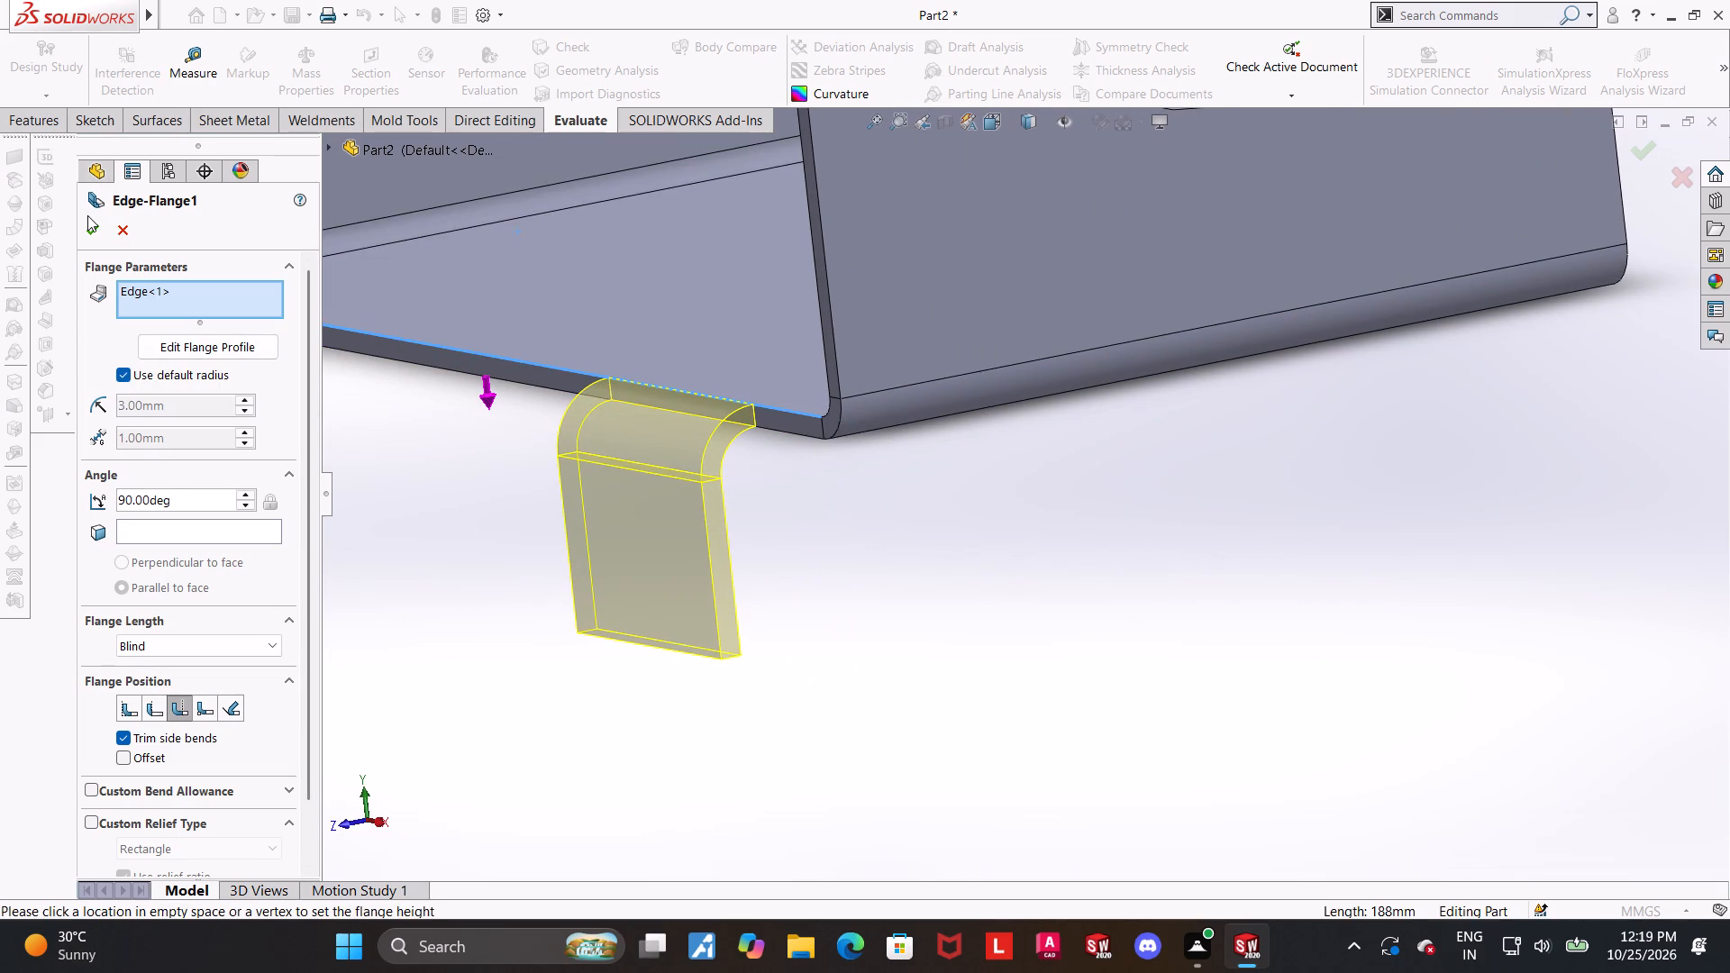
click(92, 227)
Measure the radii of the tab bend's outer and inner faces.
click(202, 60)
click(685, 412)
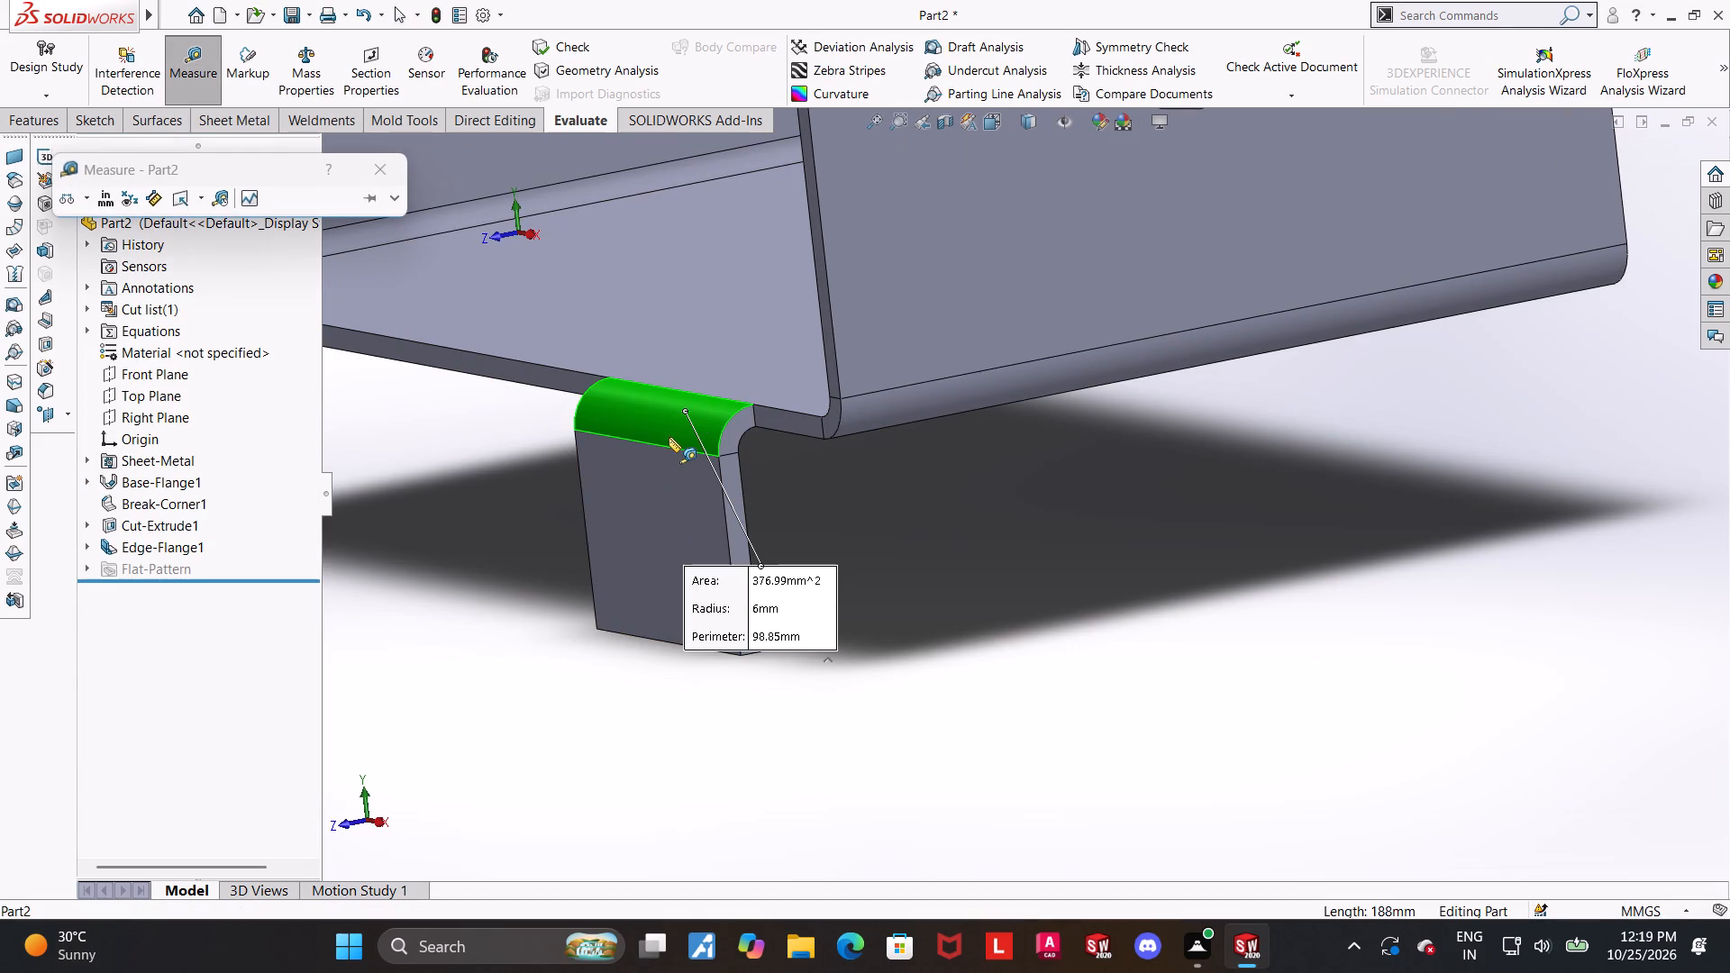
key(Escape)
click(209, 59)
middle_drag(895, 459, 704, 415)
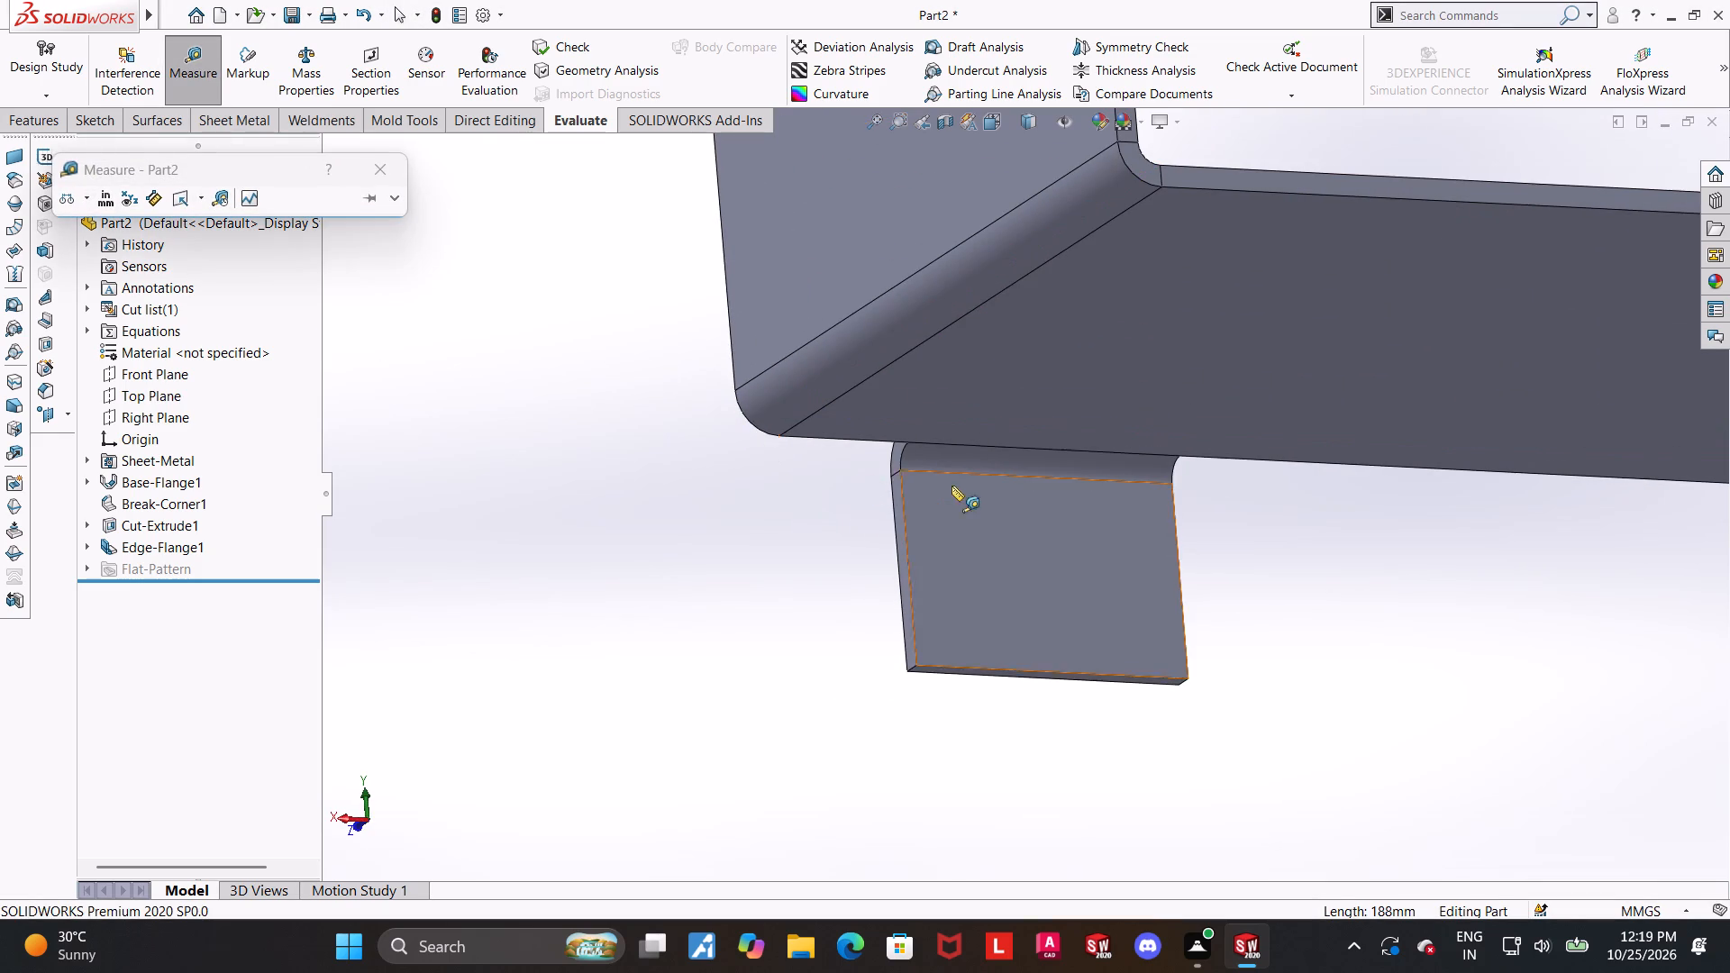
click(958, 459)
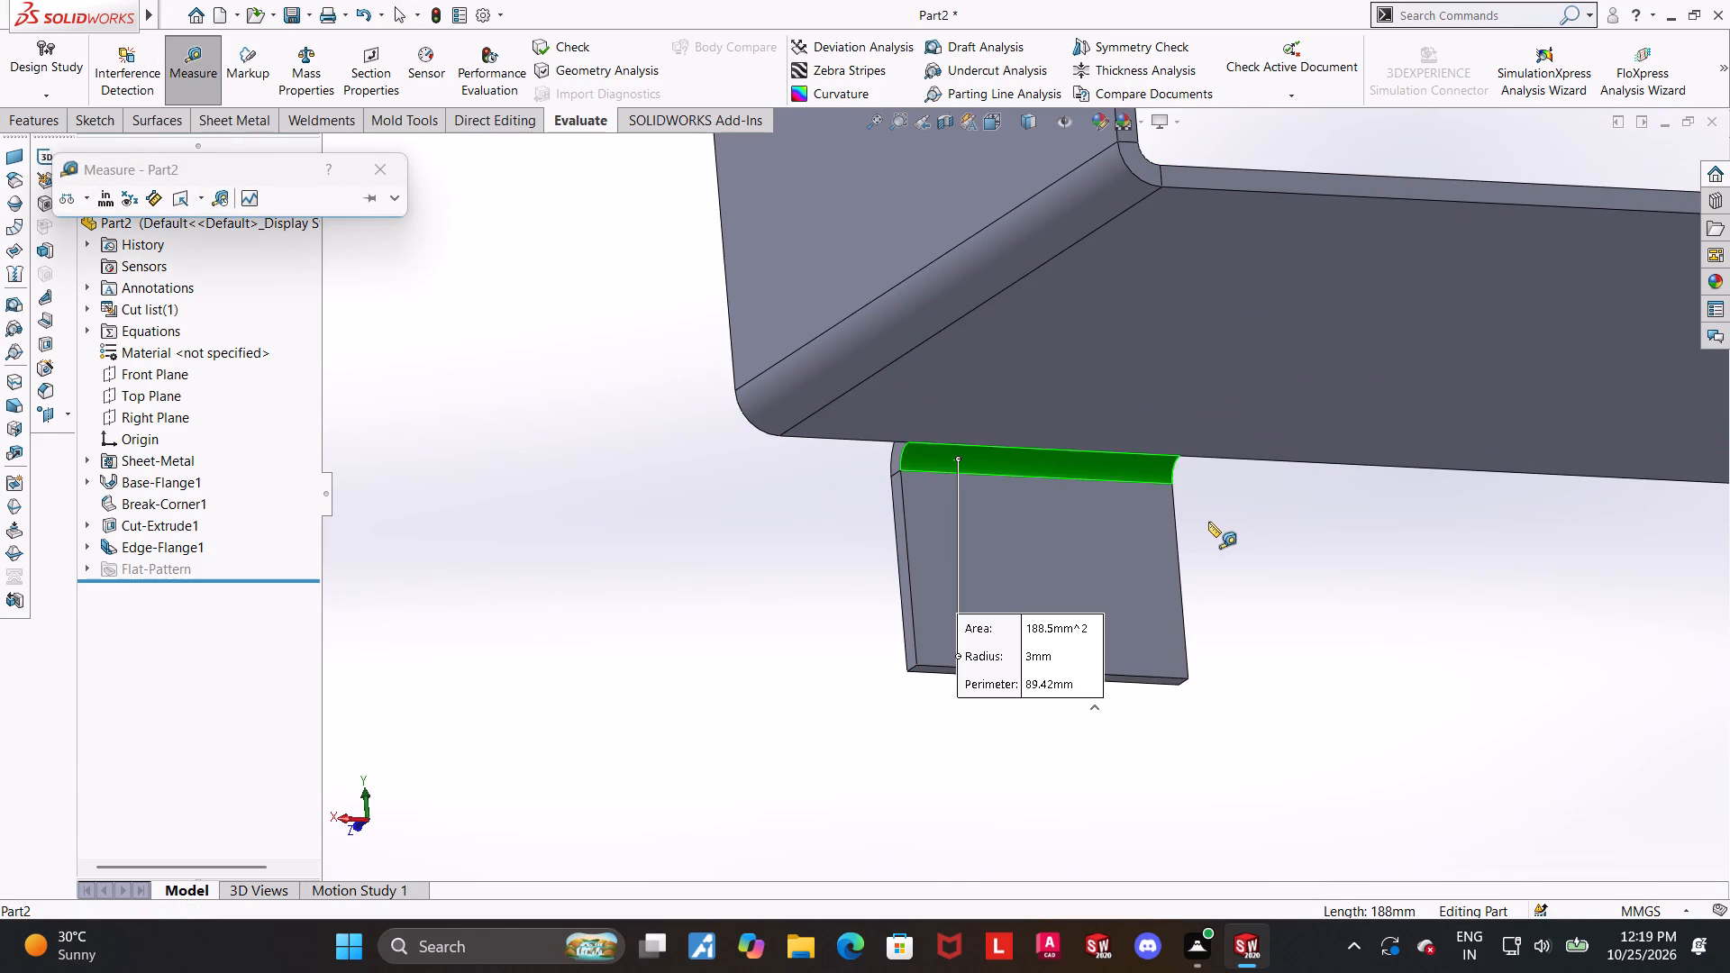
scroll(1208, 522, up, 1)
key(Escape)
Examine the tab in relation to the base and the flange with the hole, both overall and up close.
middle_drag(1332, 507, 1517, 596)
scroll(1519, 595, up, 5)
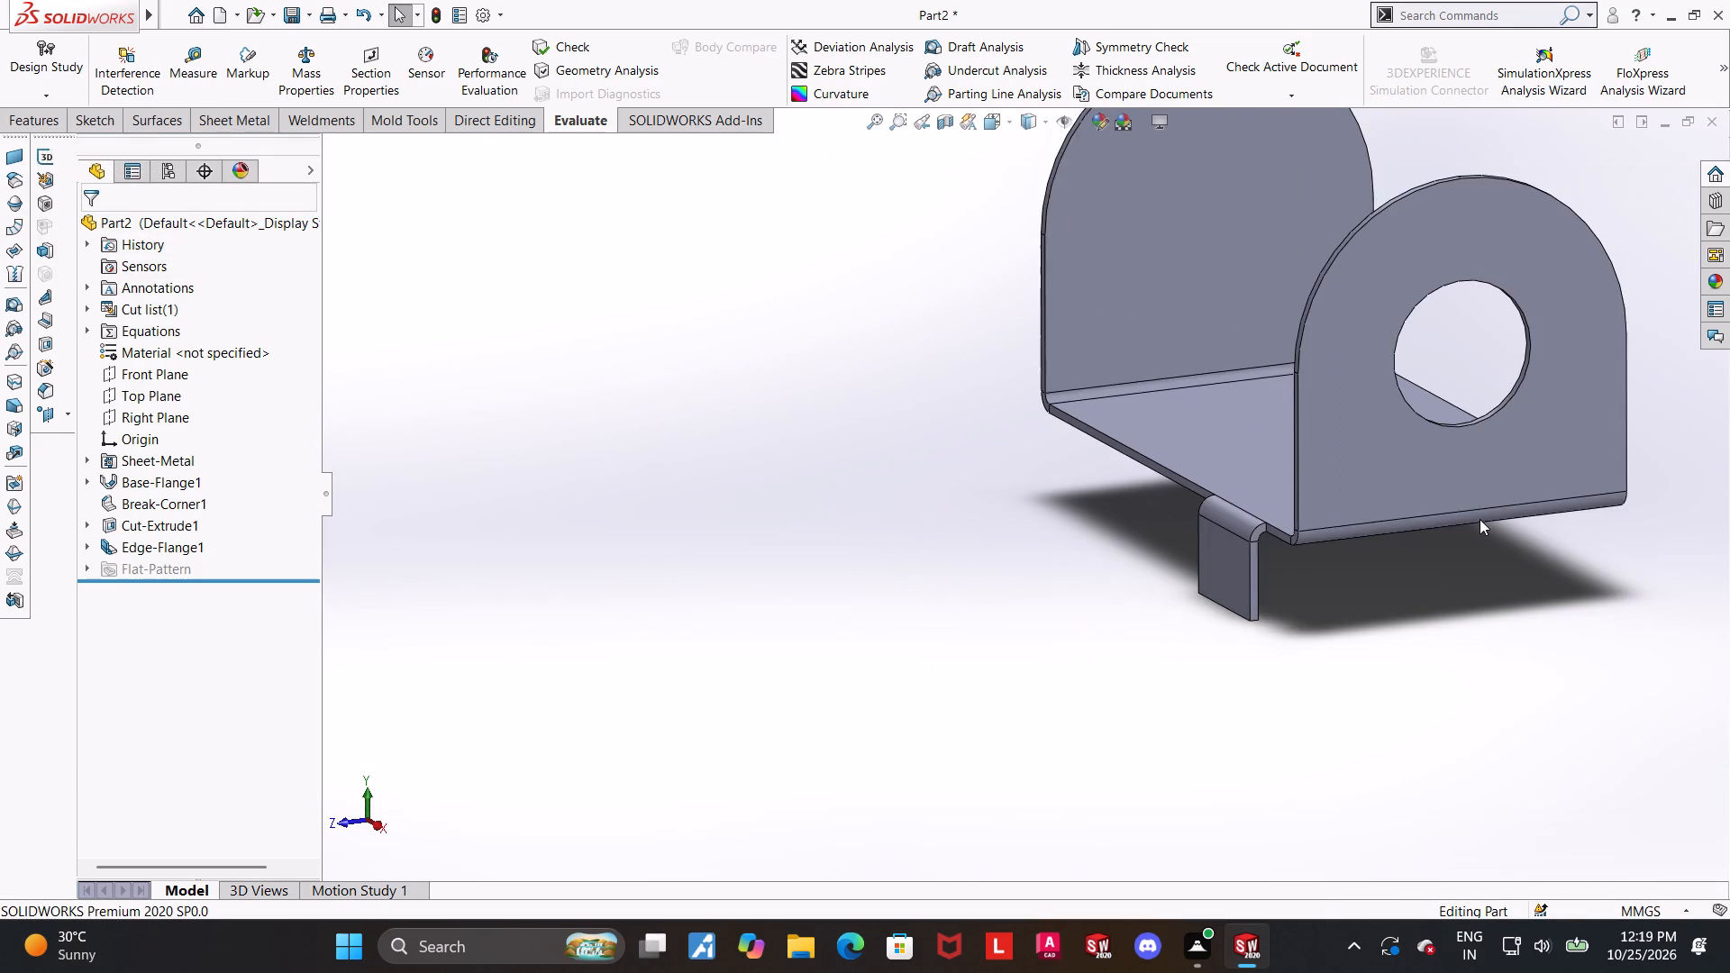
scroll(1450, 491, down, 3)
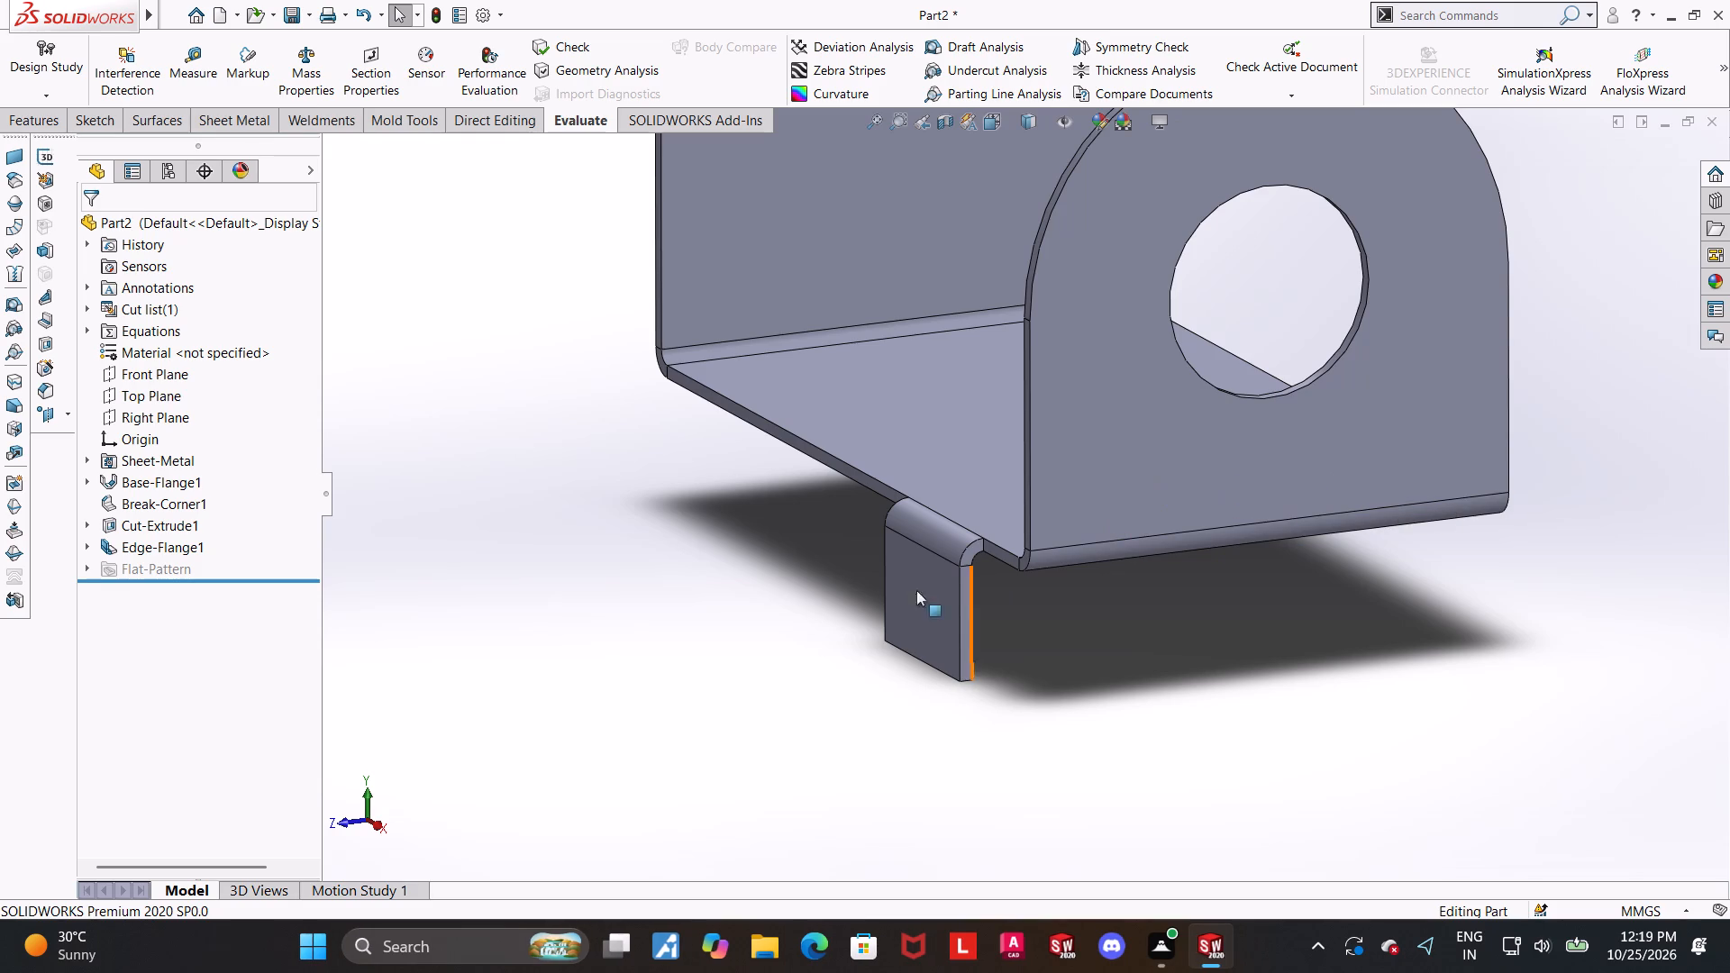
middle_drag(1011, 646, 1054, 650)
scroll(1046, 705, down, 3)
scroll(678, 512, up, 2)
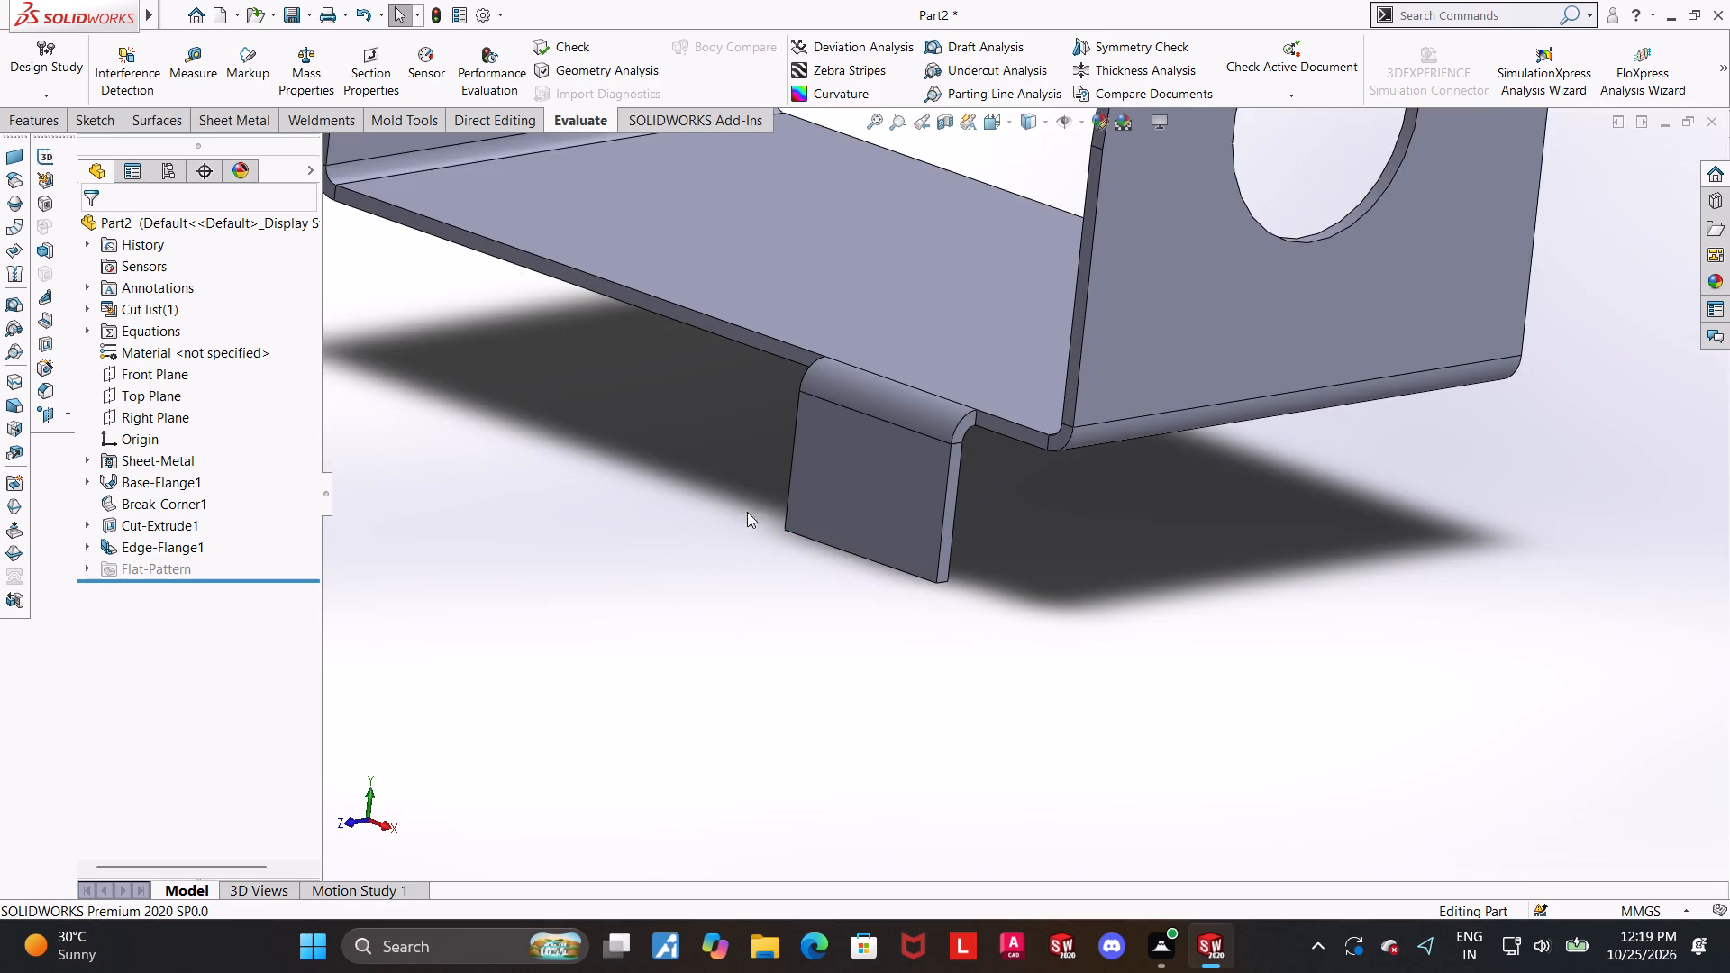
scroll(710, 516, down, 1)
Start an Edge Flange on the tab's lower outer edge, directed outward from the part with a blind length of 34 mm.
click(227, 112)
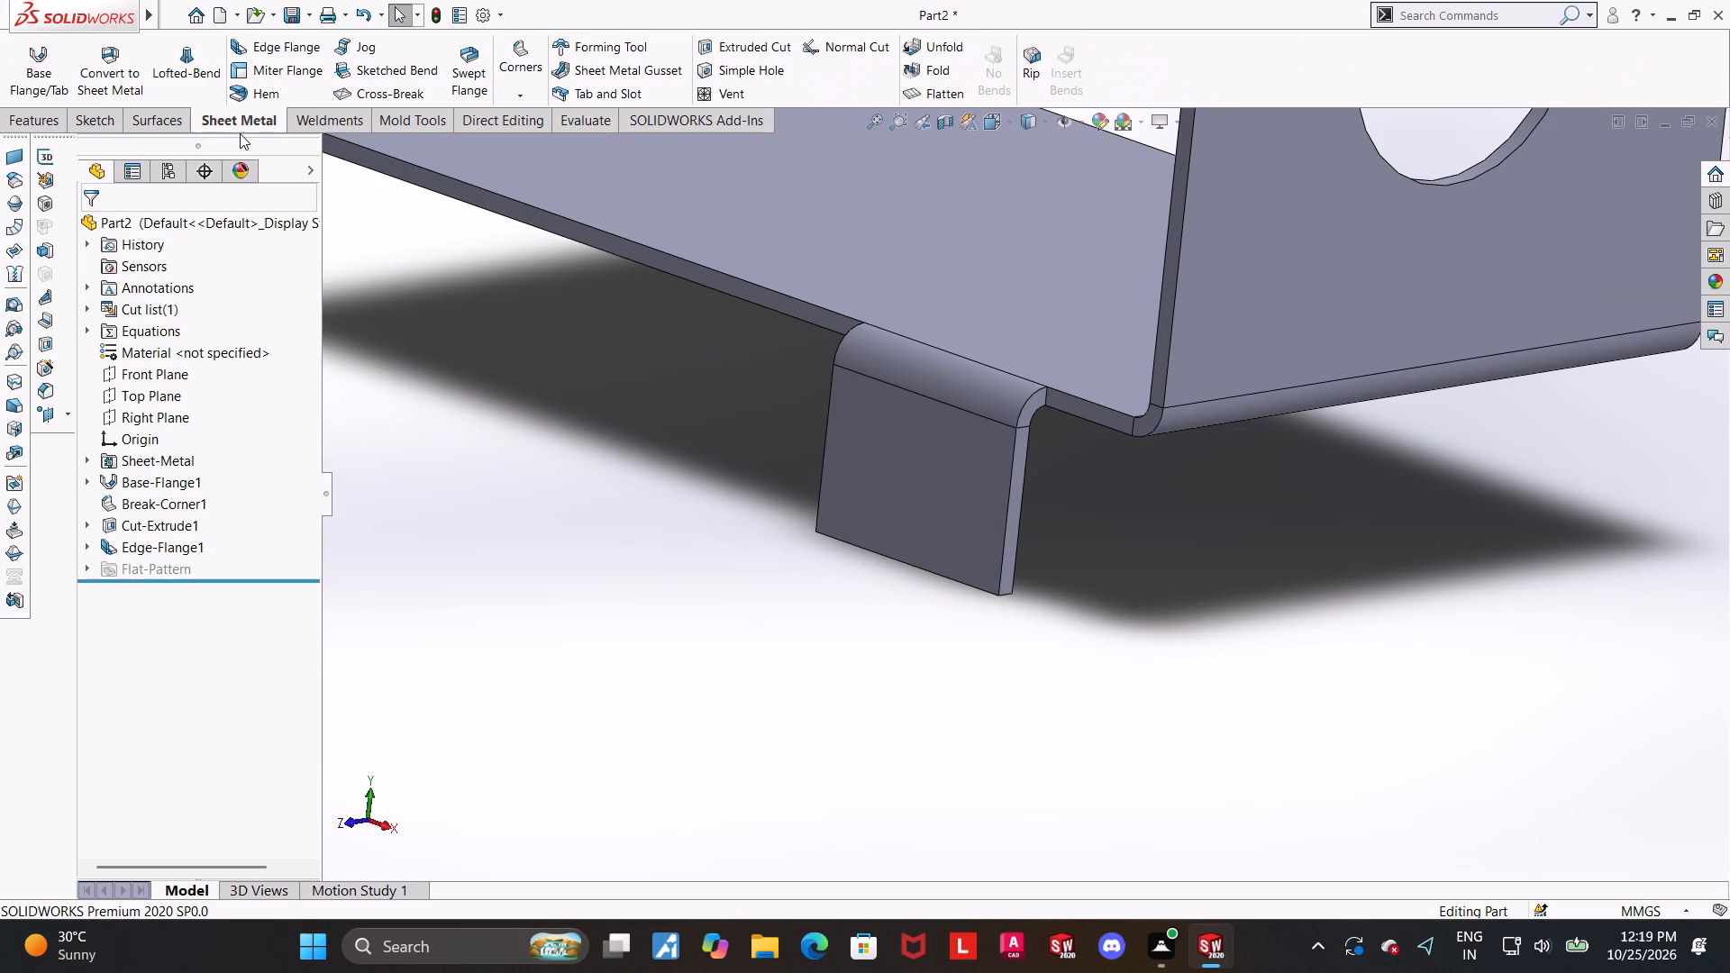
scroll(920, 429, up, 1)
scroll(1008, 550, down, 2)
middle_drag(945, 538, 942, 523)
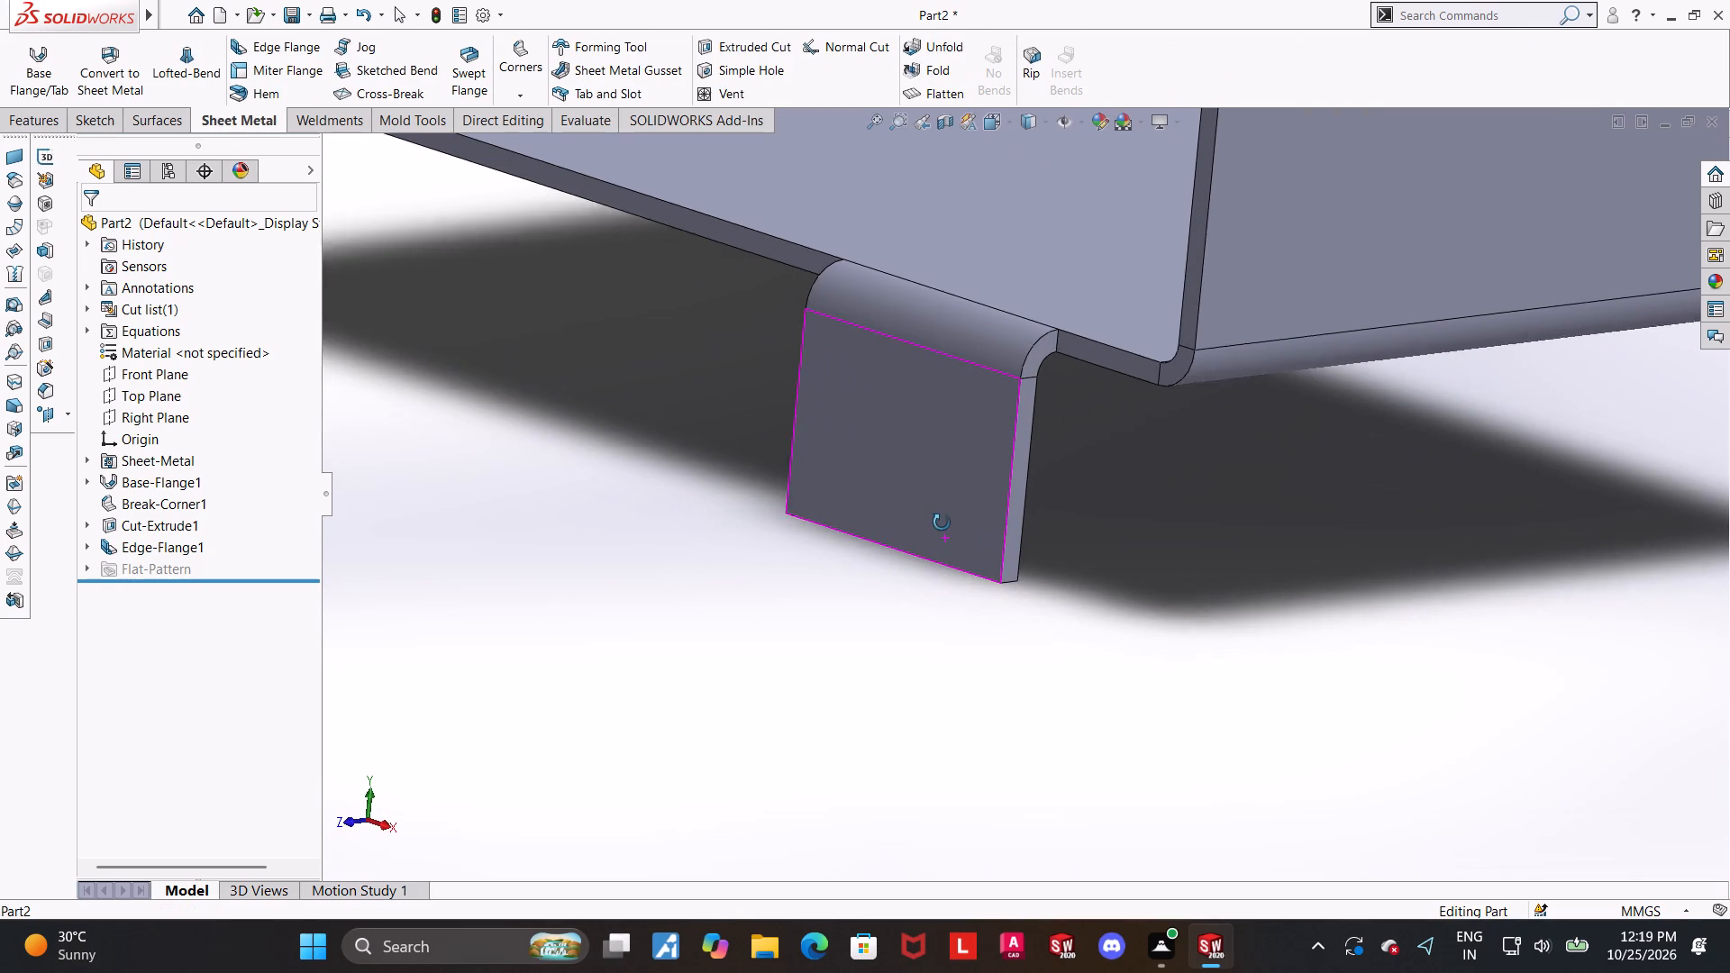
middle_drag(942, 523, 939, 513)
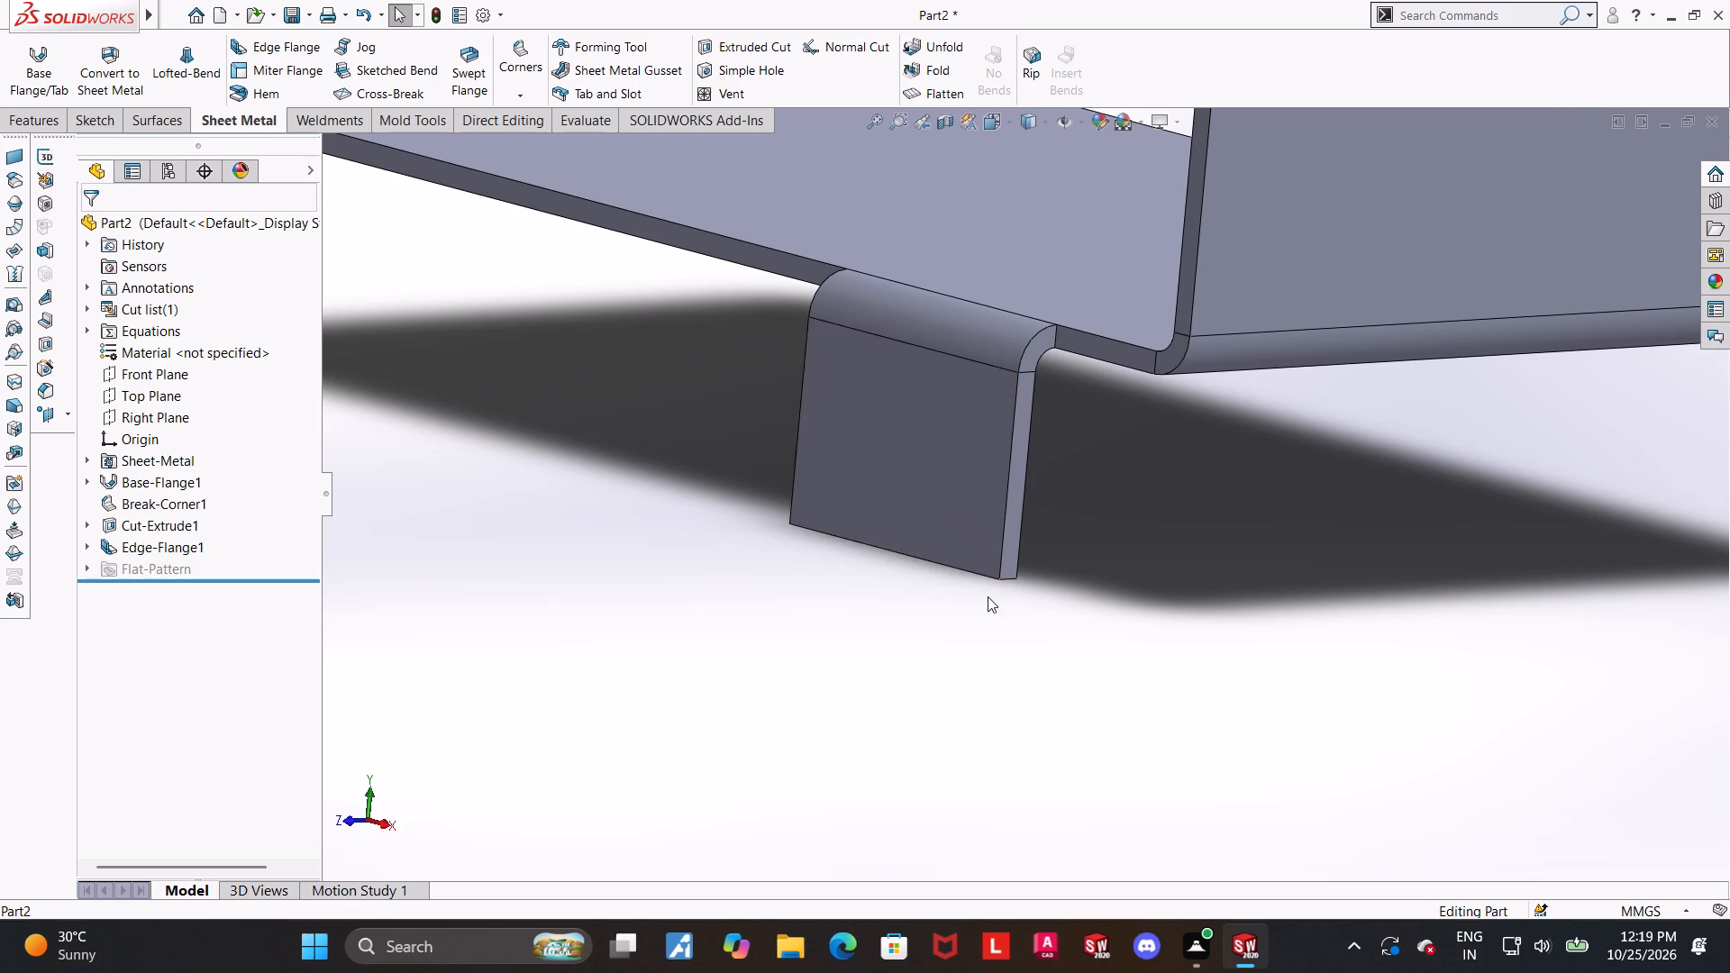
middle_drag(983, 594, 986, 557)
click(307, 44)
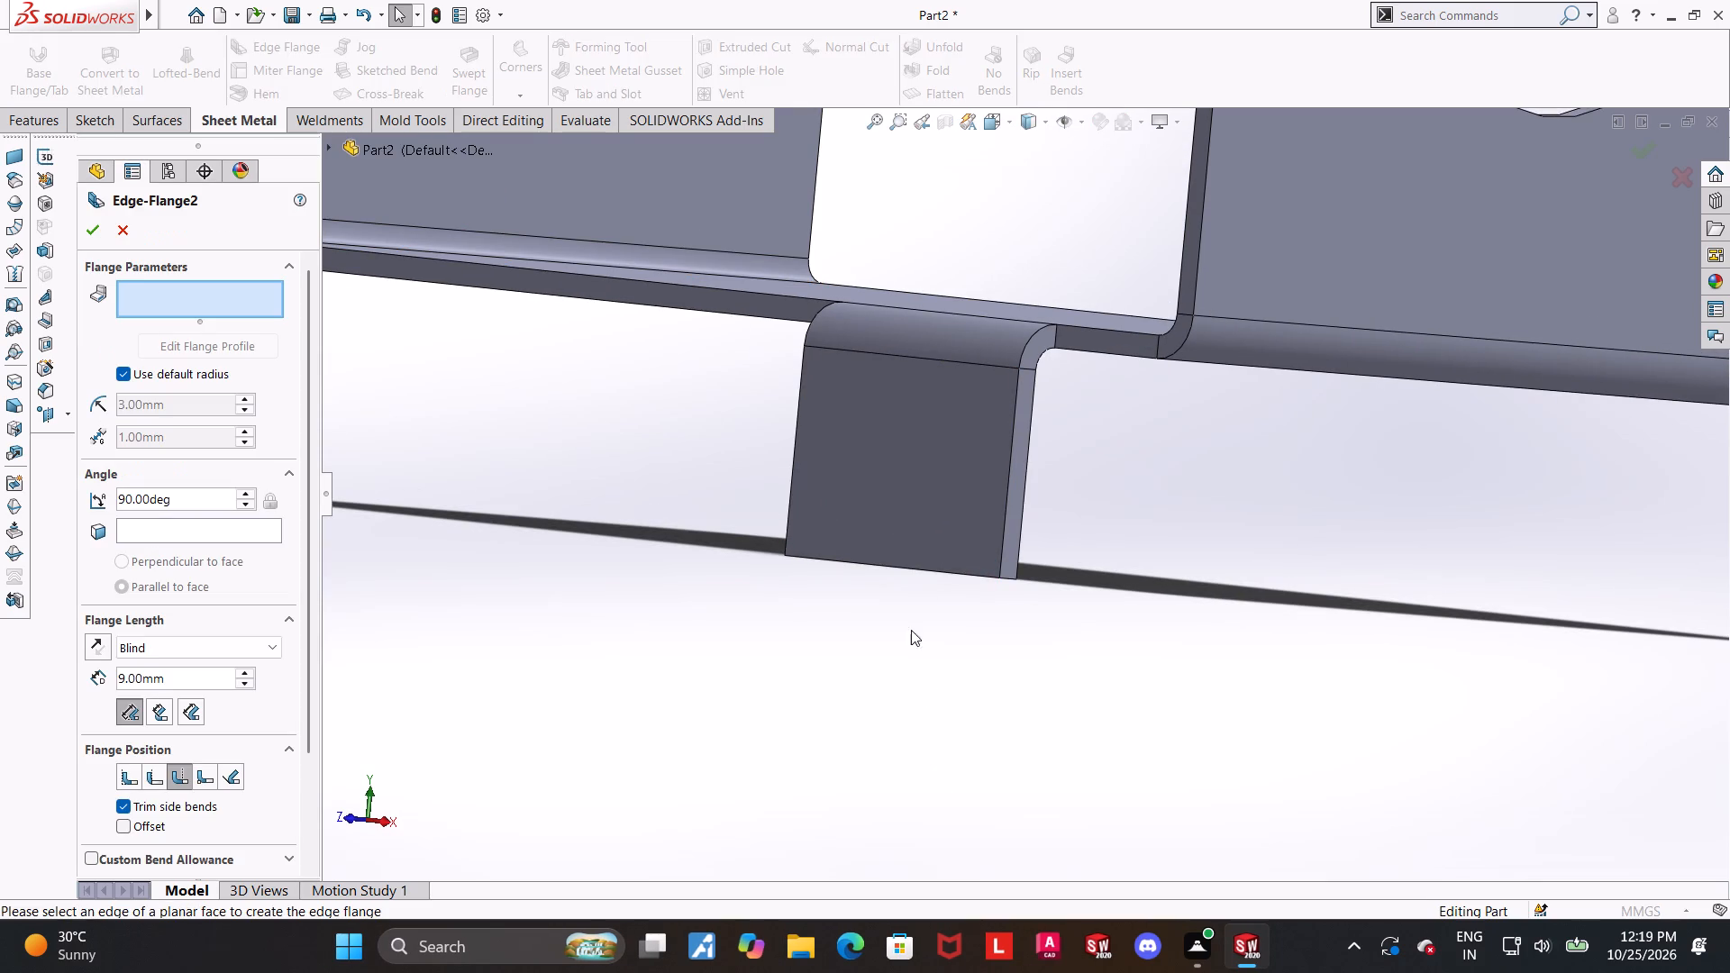
click(900, 568)
click(698, 562)
Set the new outward flange's position to Material Inside, checking its preview in the Right view.
middle_drag(1168, 741, 1089, 781)
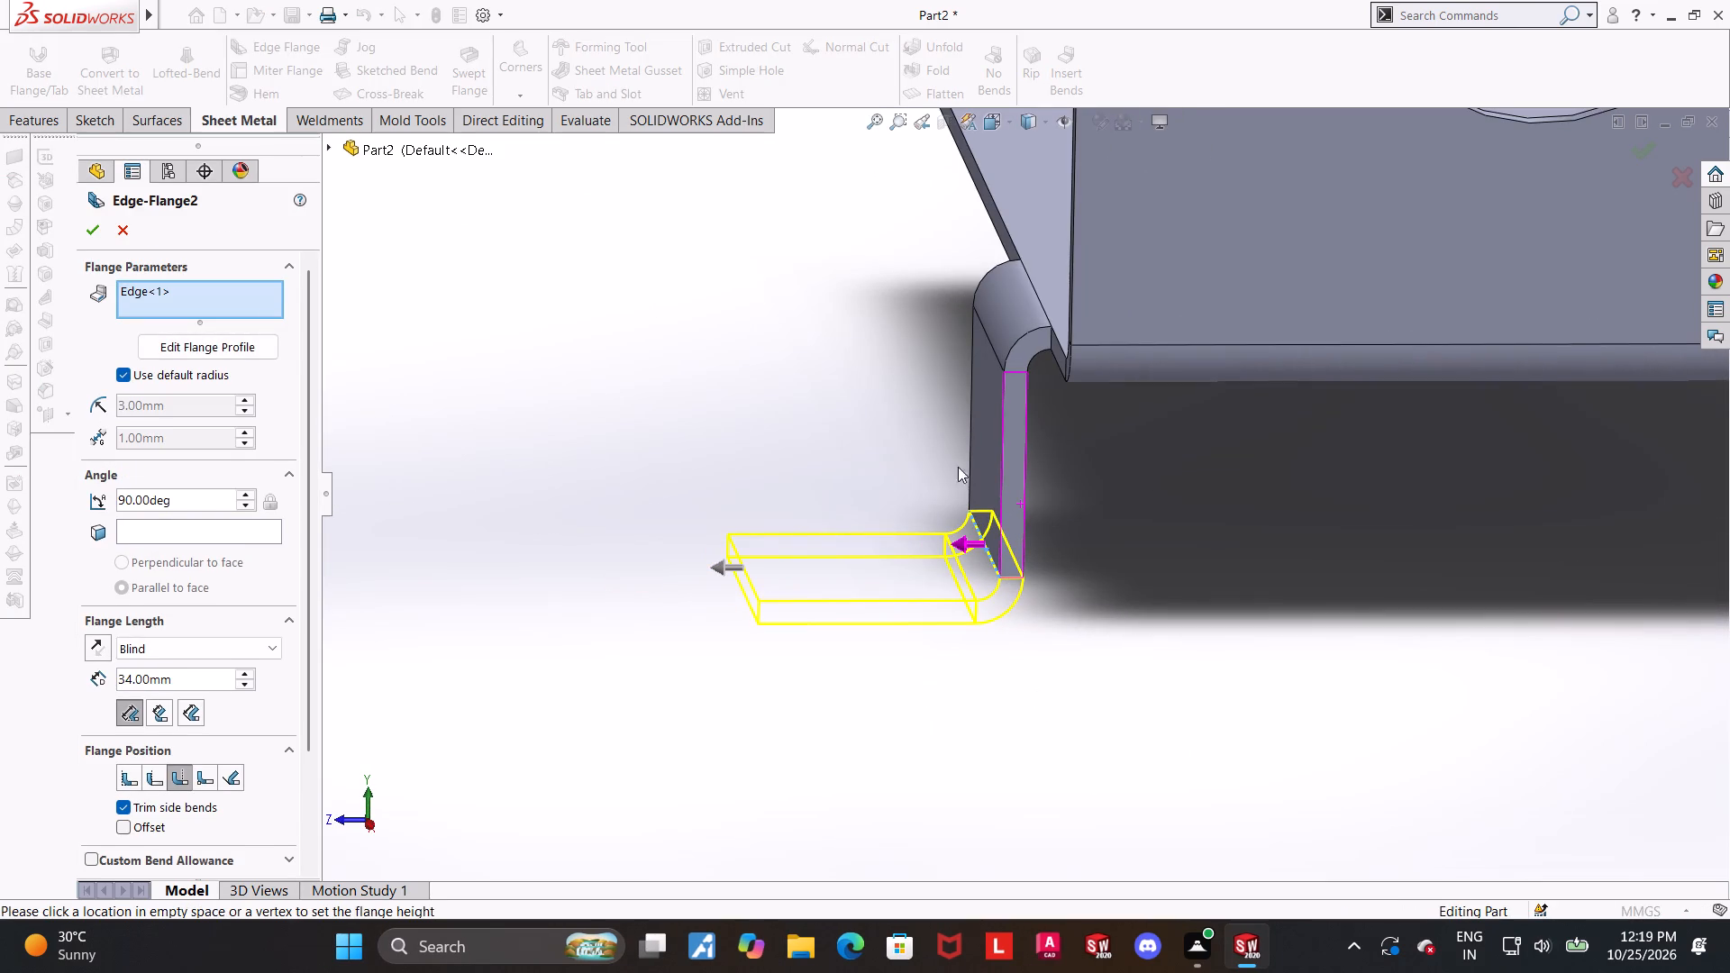
scroll(1015, 372, up, 1)
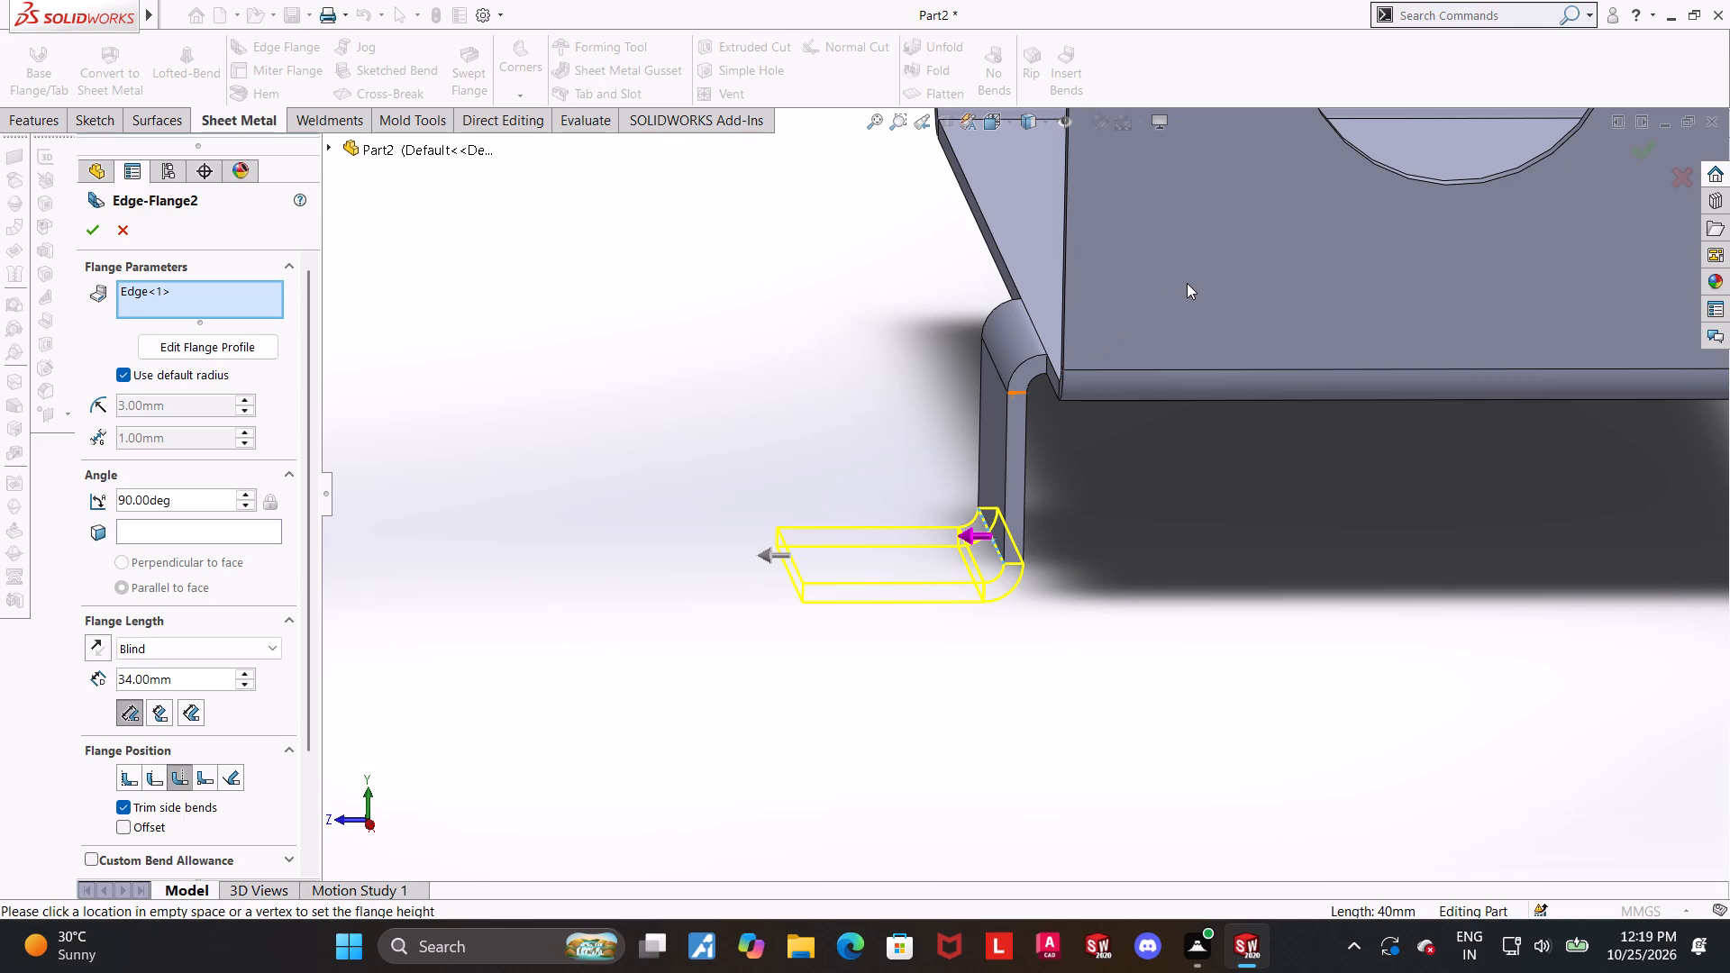
click(981, 122)
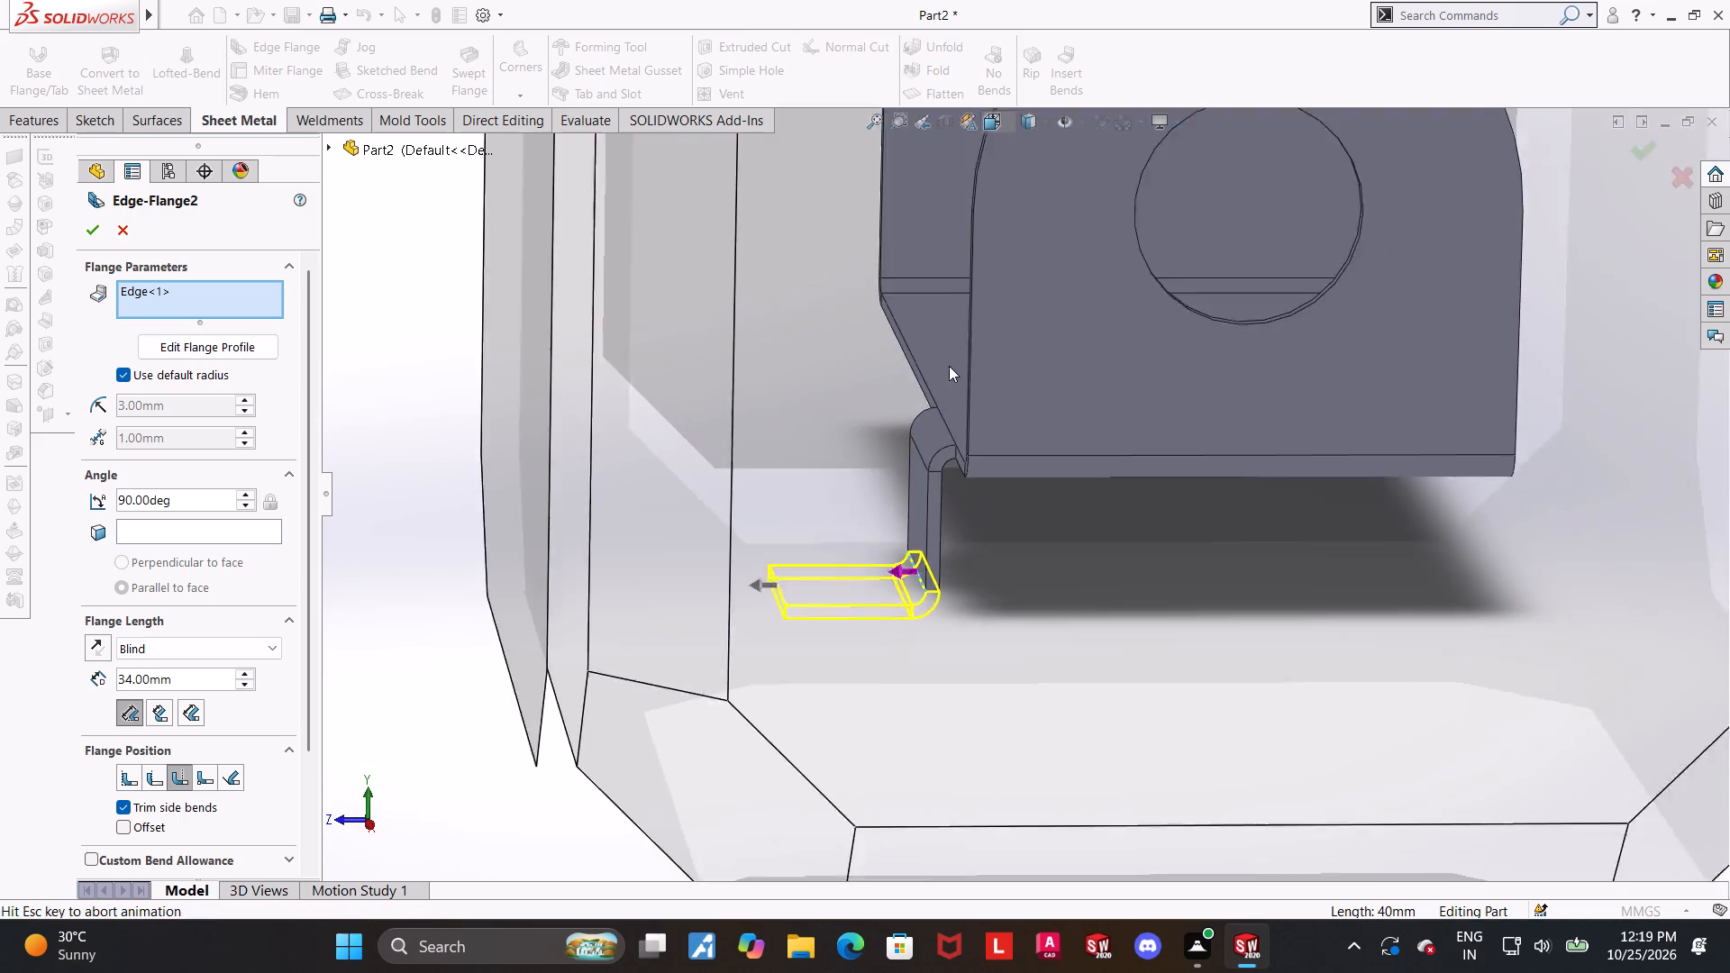
click(808, 617)
scroll(771, 805, down, 3)
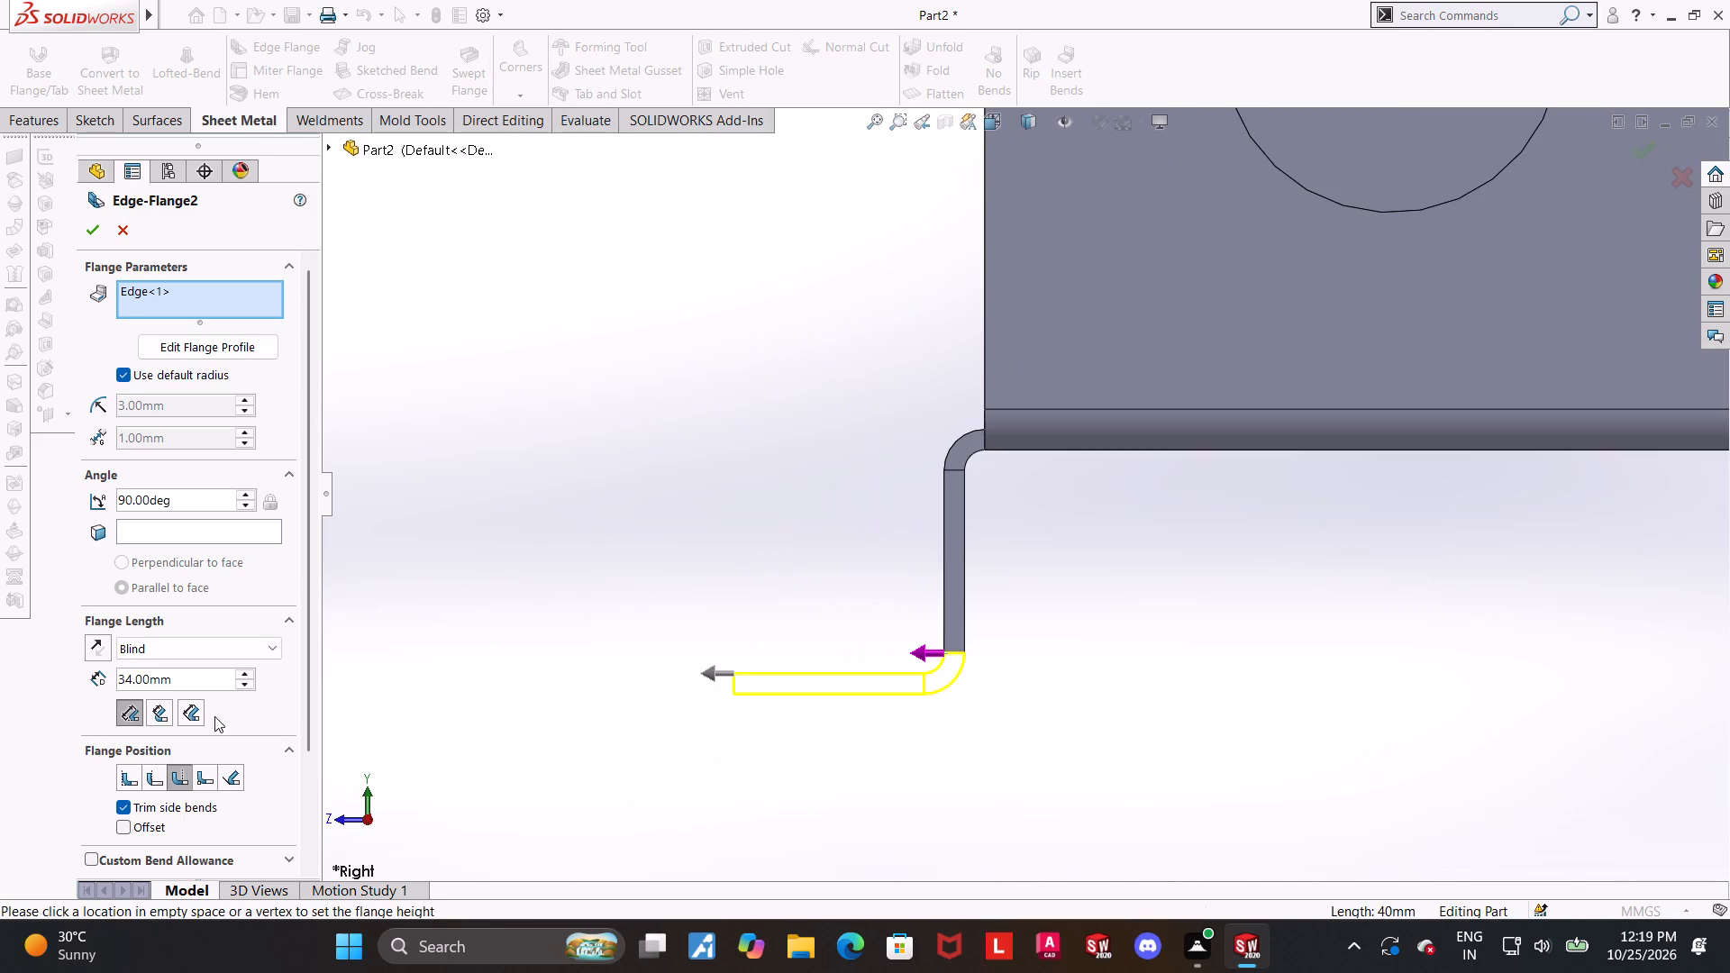
click(124, 771)
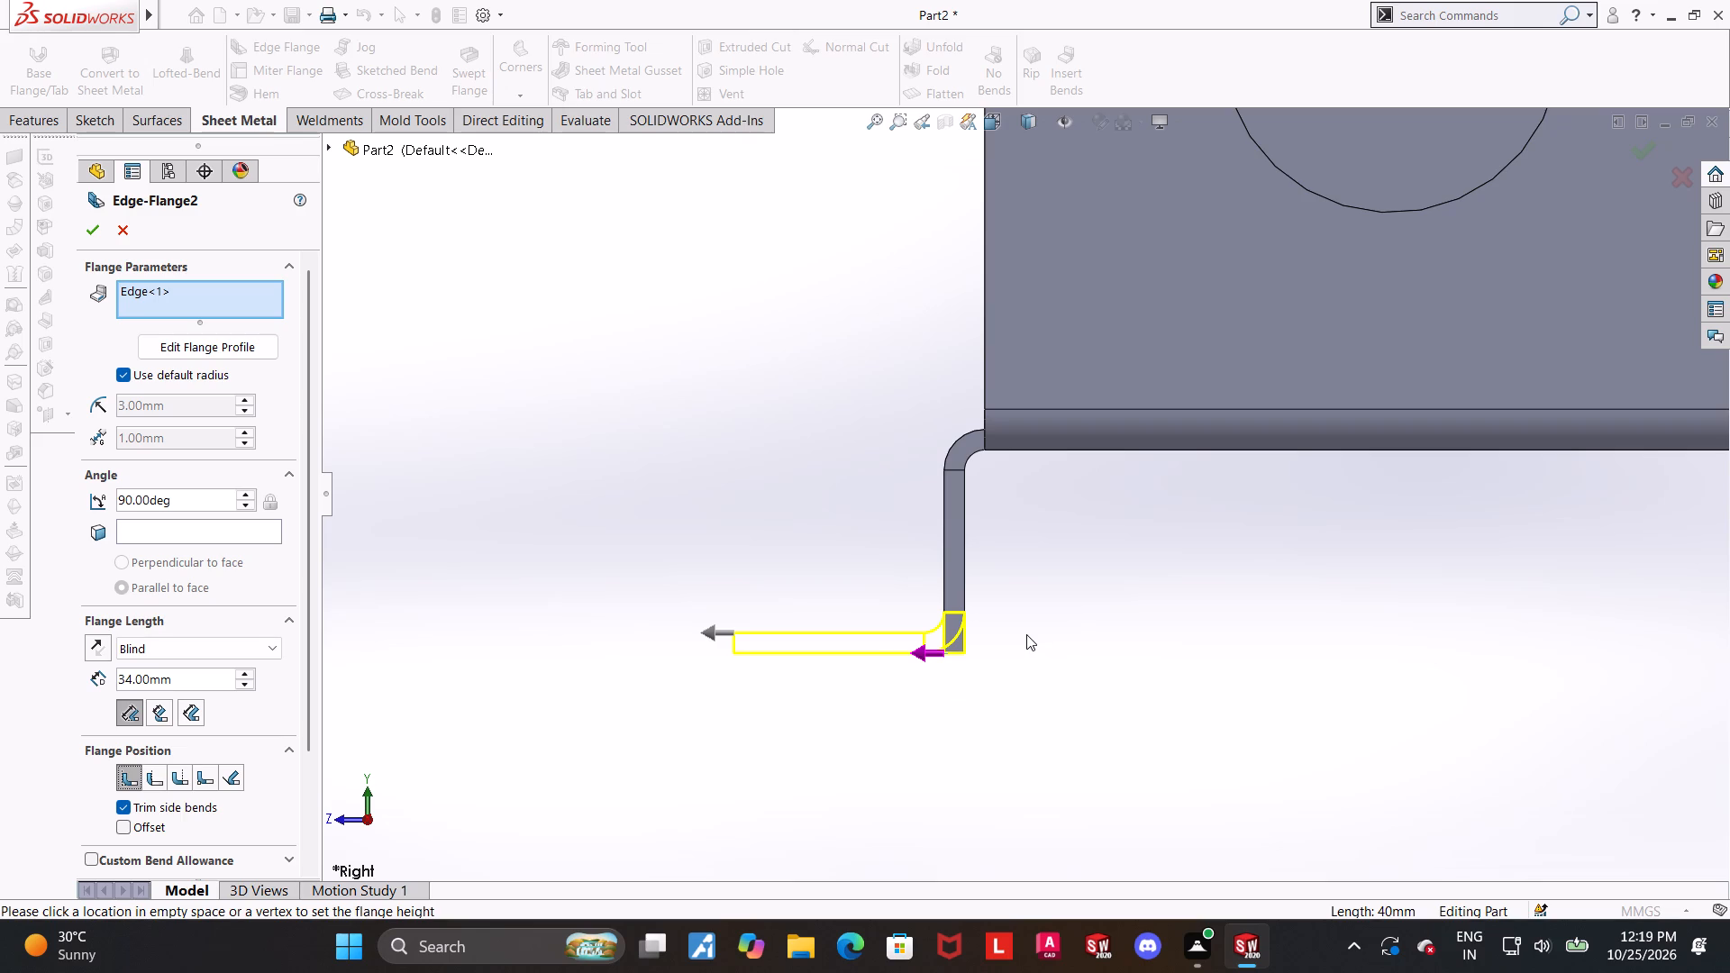
Examine the outward flange preview on the tab from oblique angles and from above.
middle_drag(1029, 634, 1038, 638)
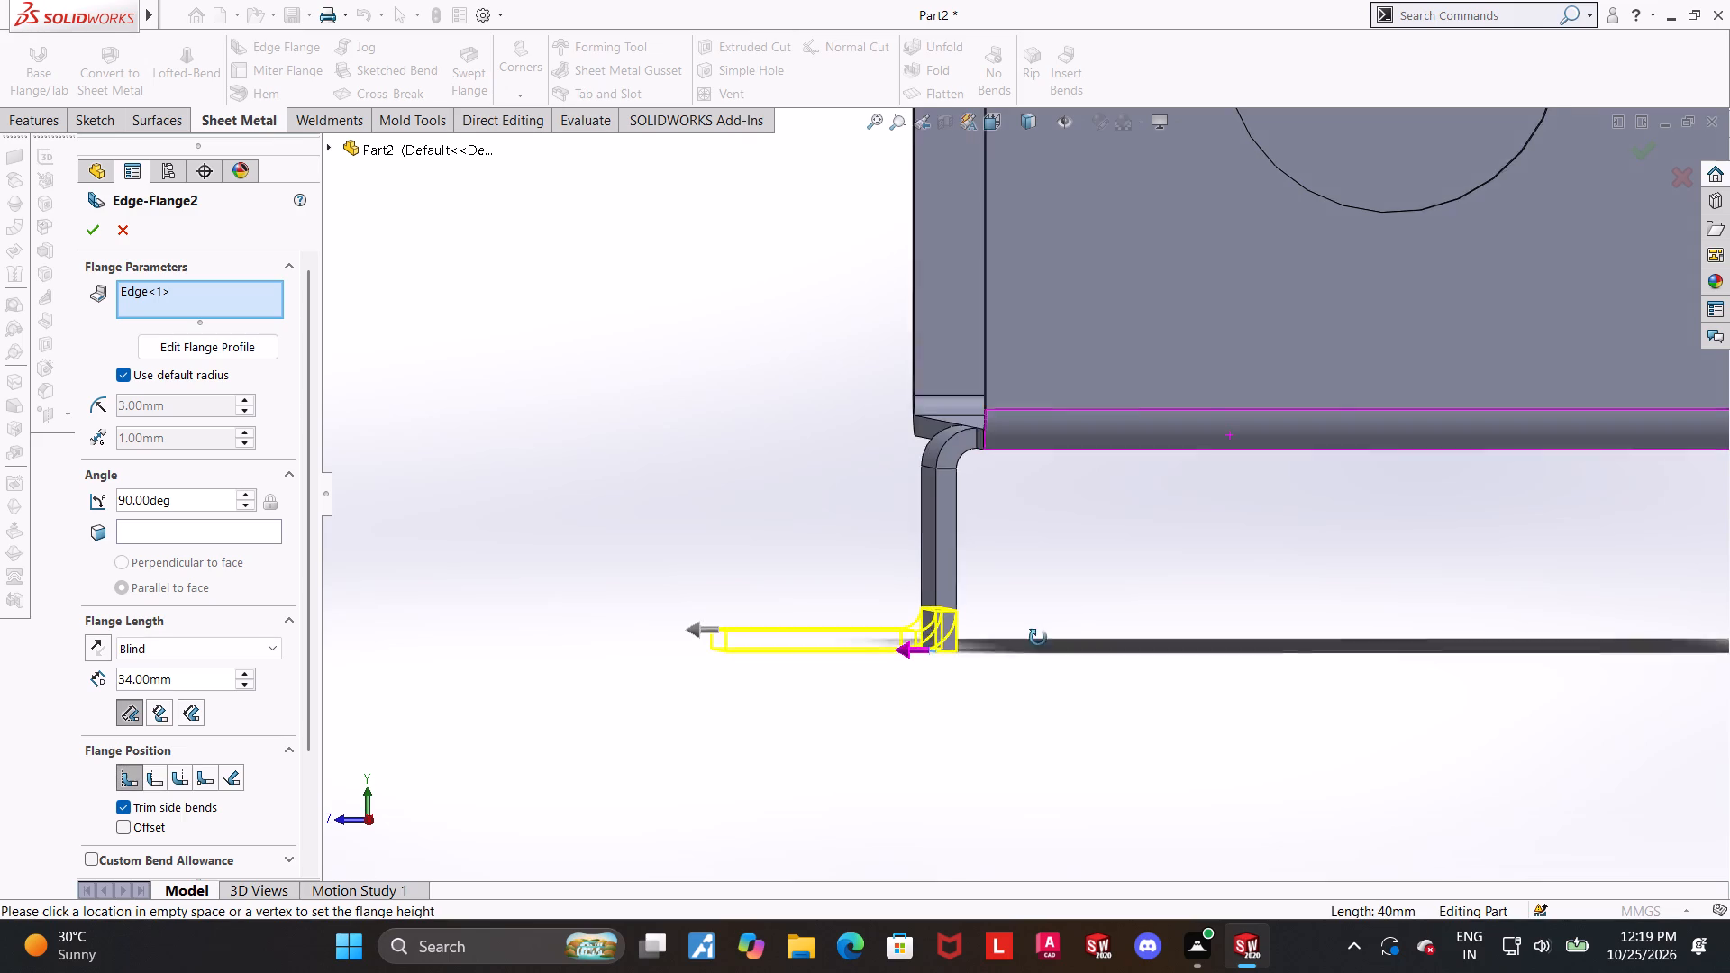
middle_drag(1038, 638, 1052, 658)
middle_drag(874, 660, 906, 672)
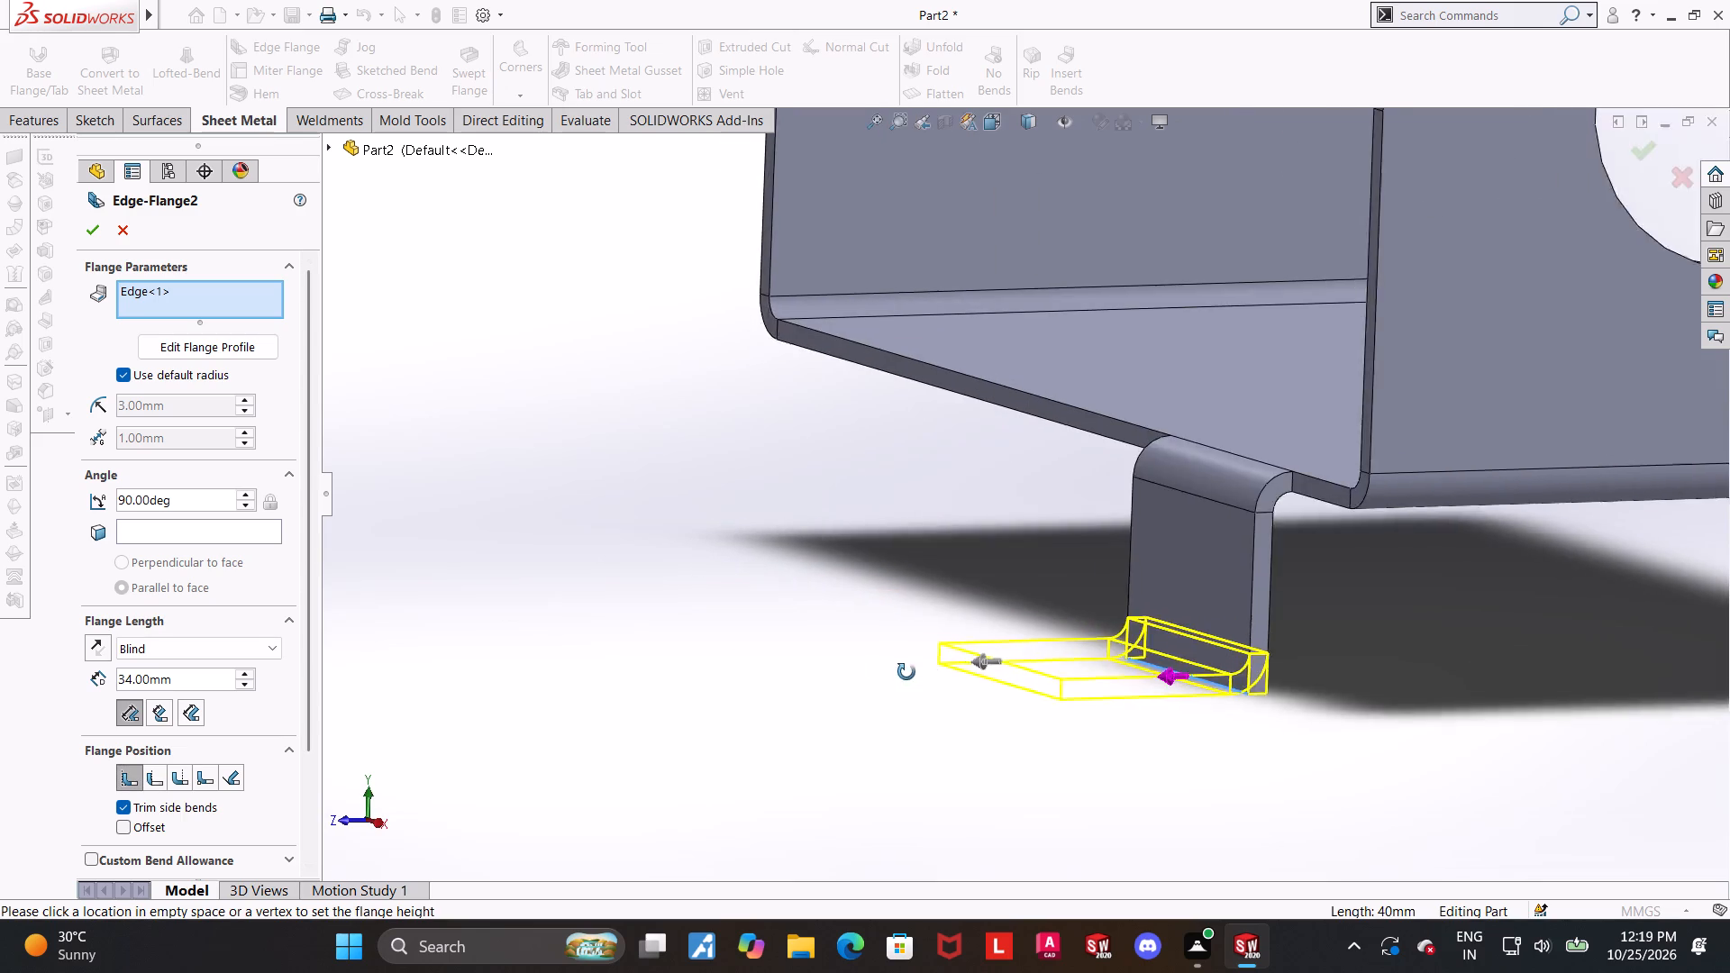
middle_drag(906, 672, 893, 690)
scroll(919, 636, up, 2)
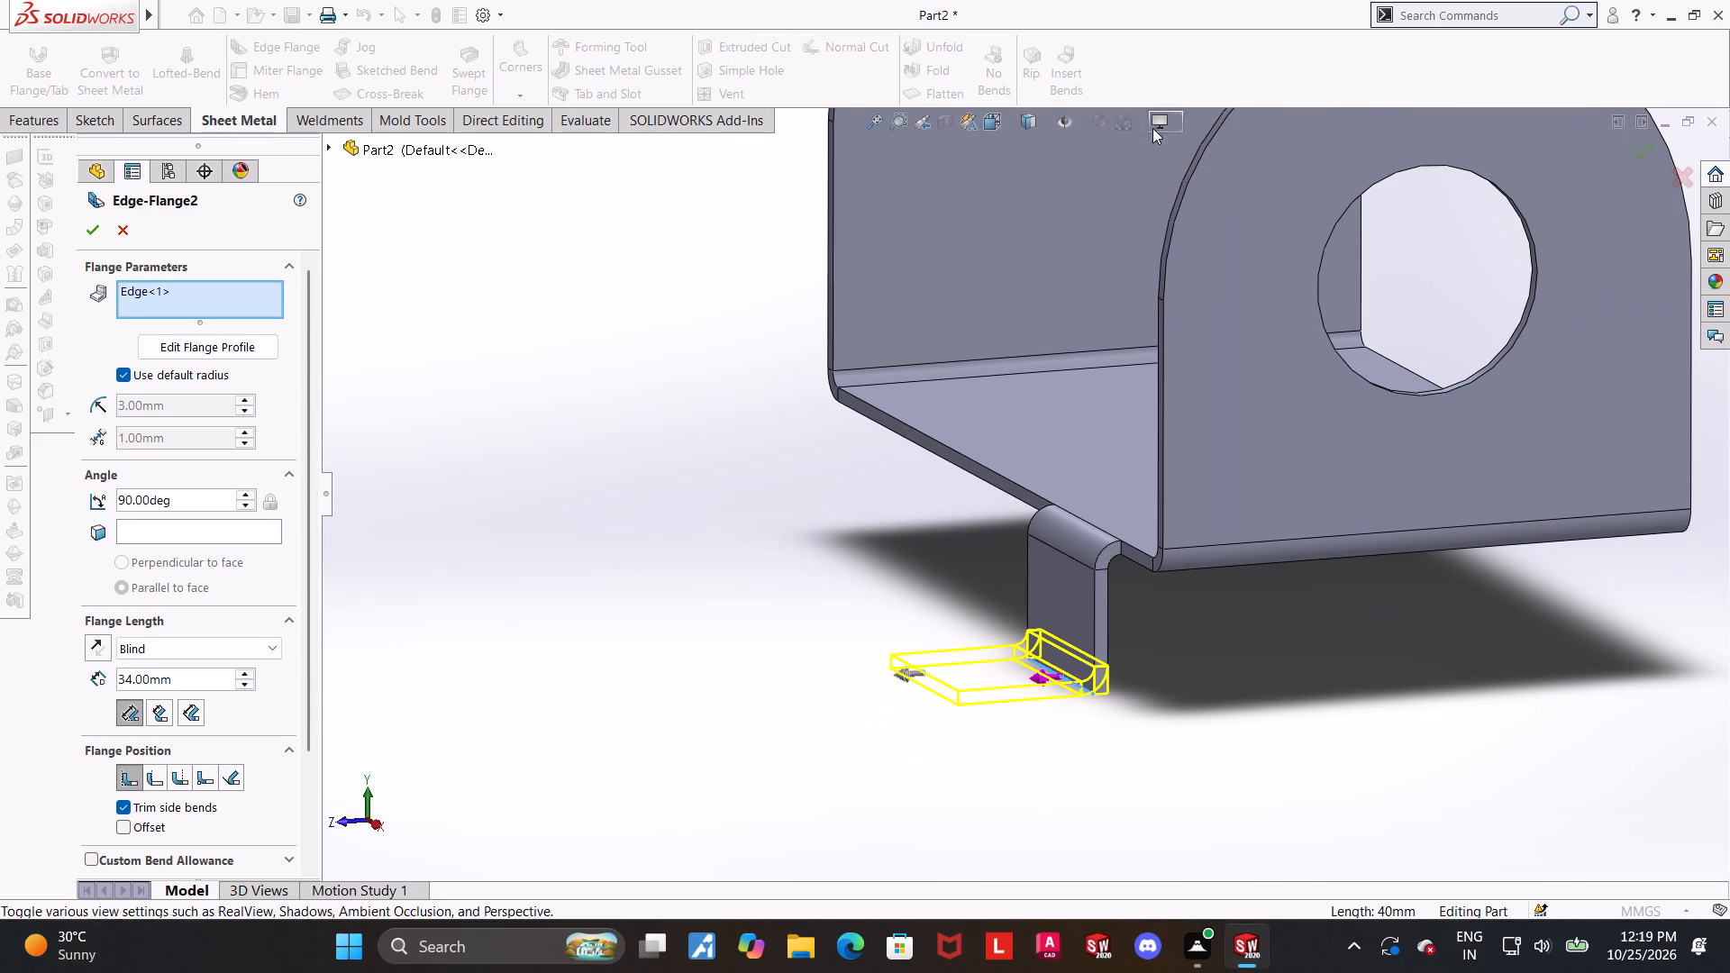
click(1000, 118)
click(788, 417)
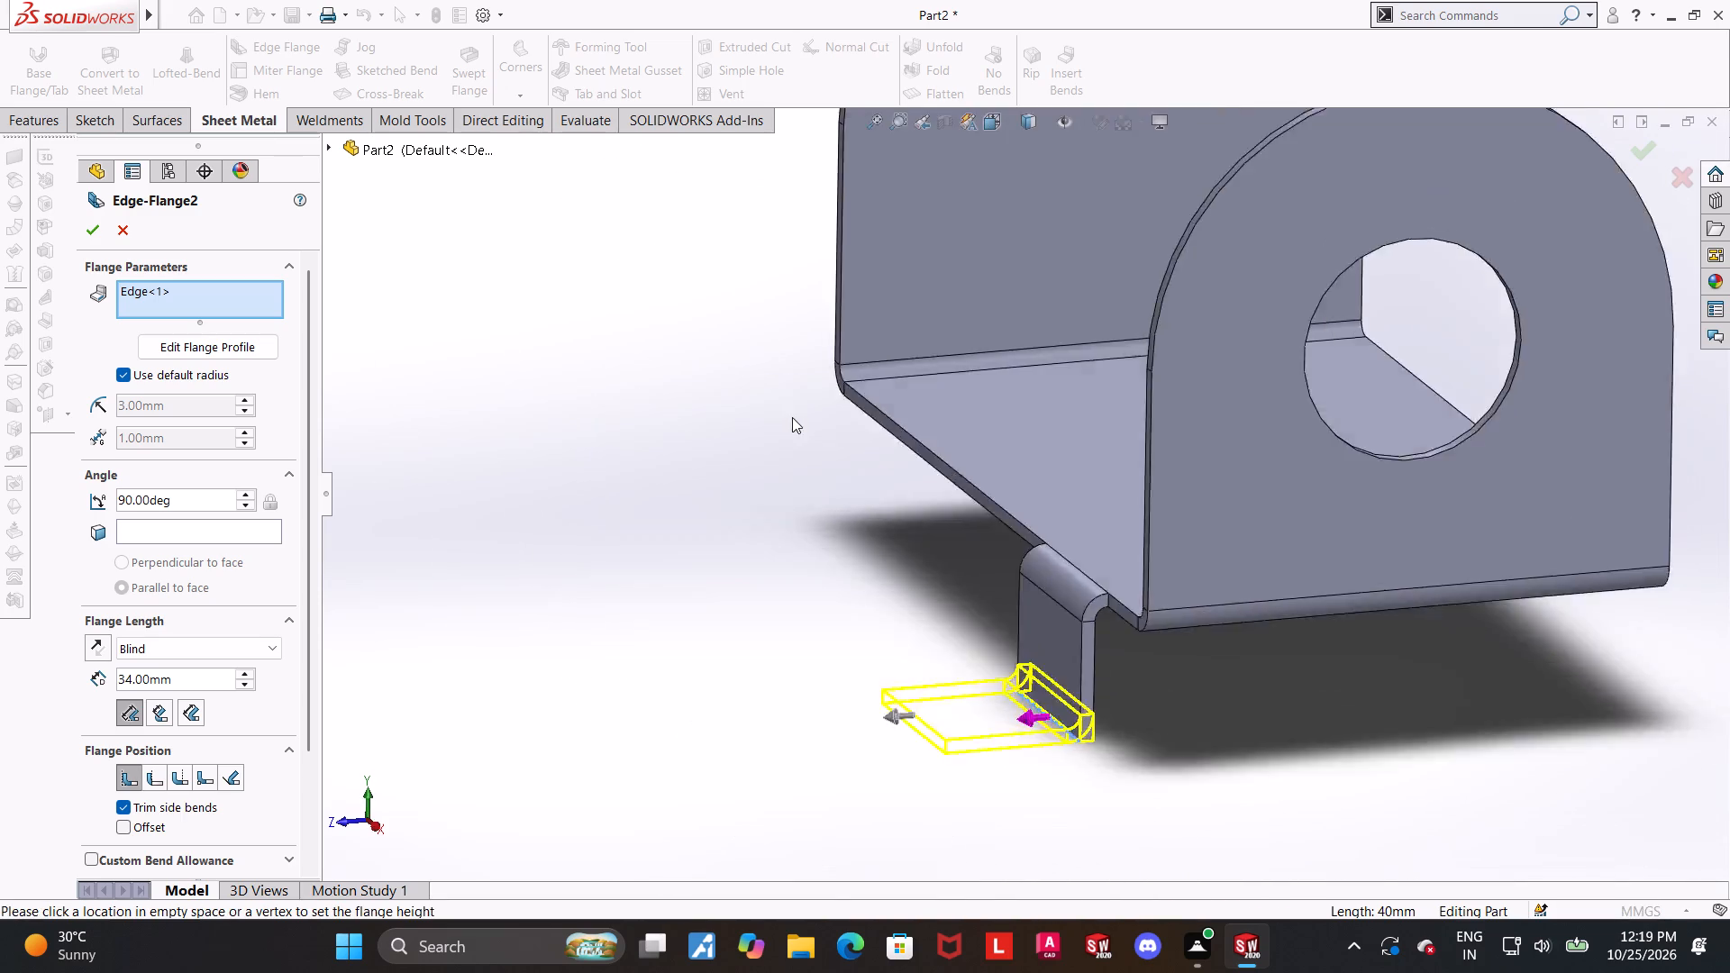
scroll(941, 708, up, 2)
scroll(921, 697, down, 3)
scroll(1086, 591, down, 1)
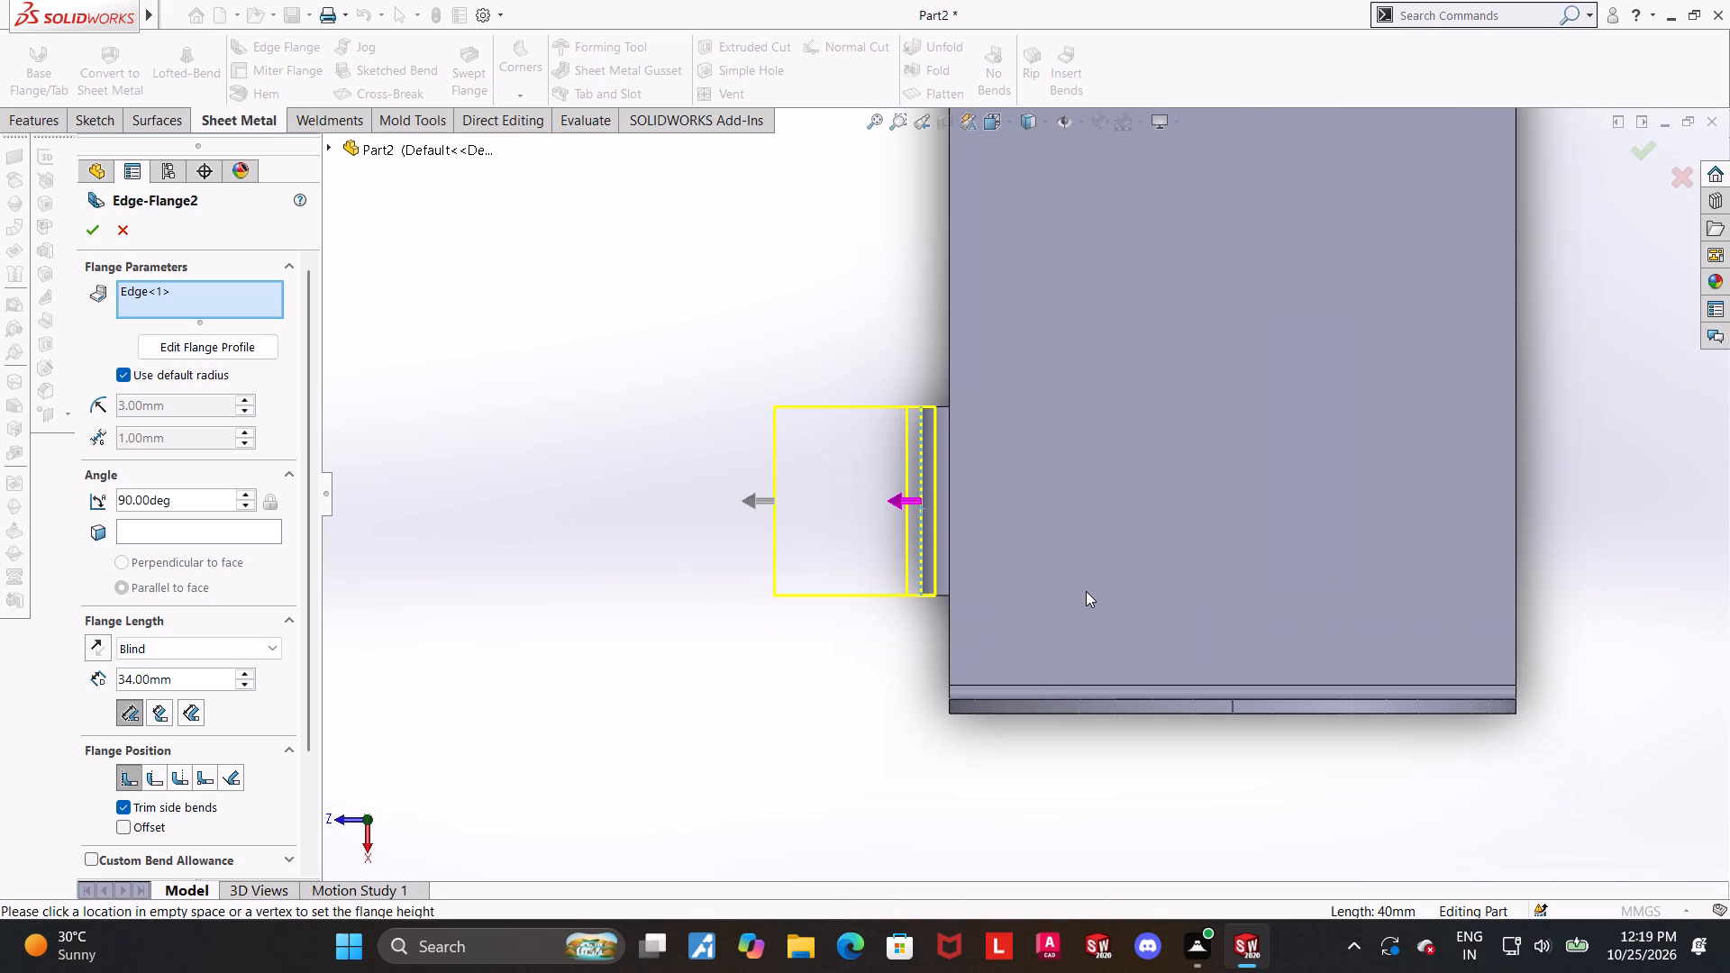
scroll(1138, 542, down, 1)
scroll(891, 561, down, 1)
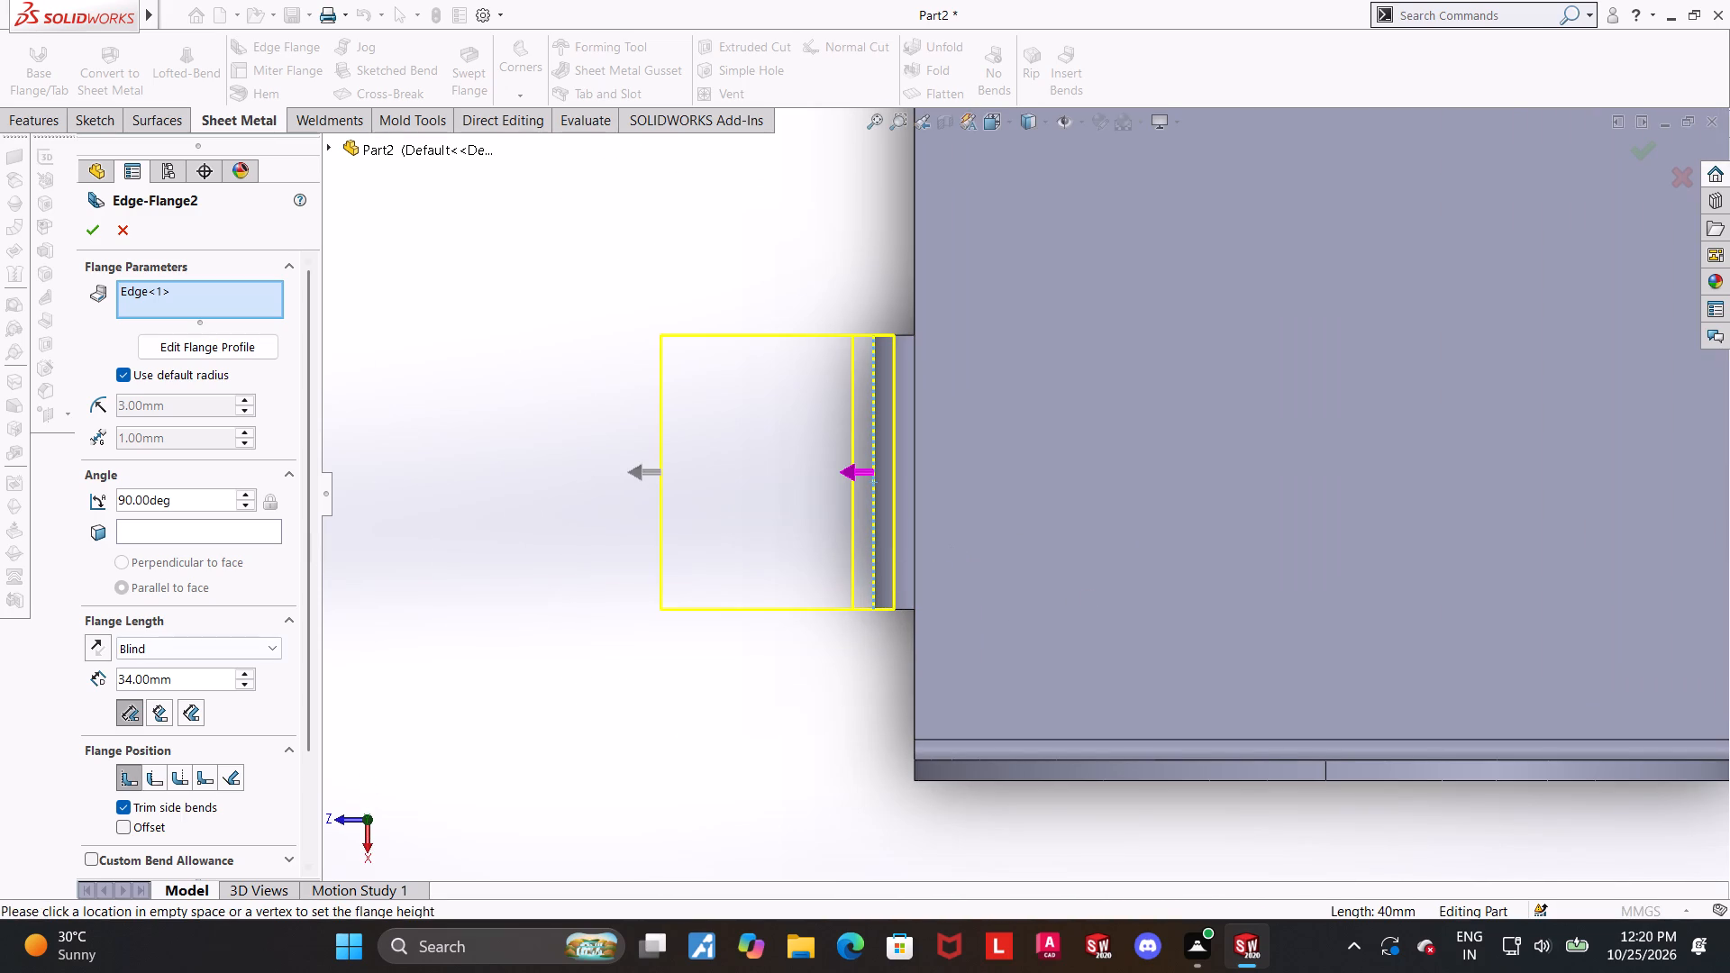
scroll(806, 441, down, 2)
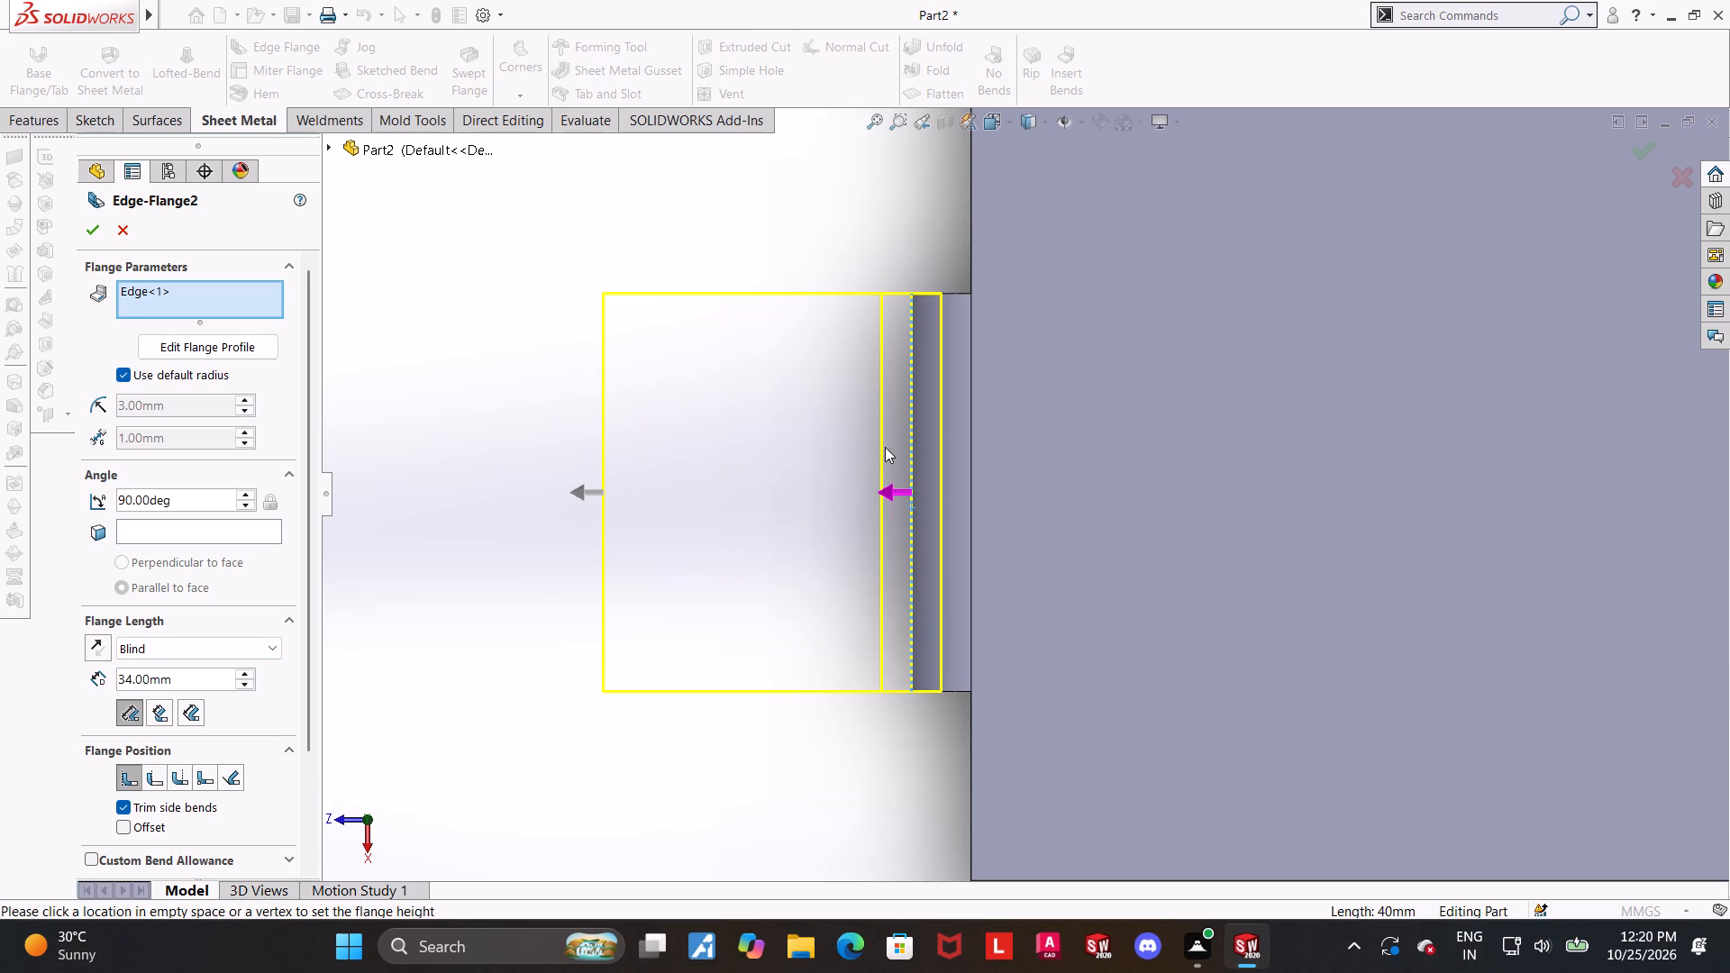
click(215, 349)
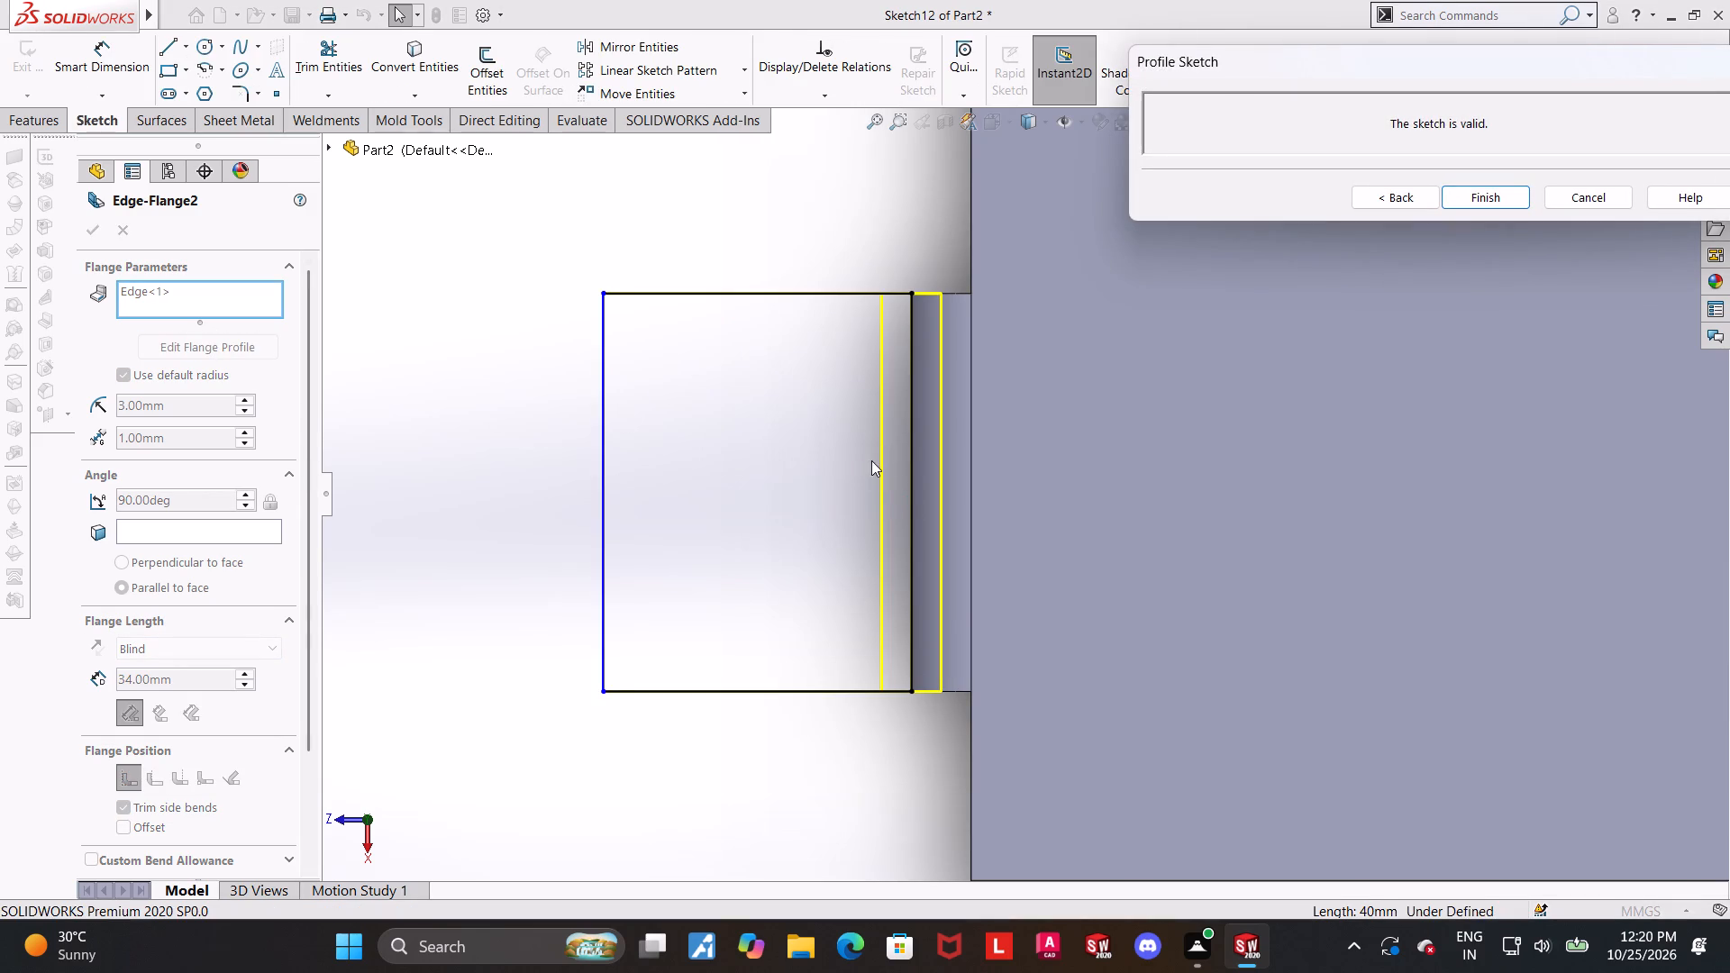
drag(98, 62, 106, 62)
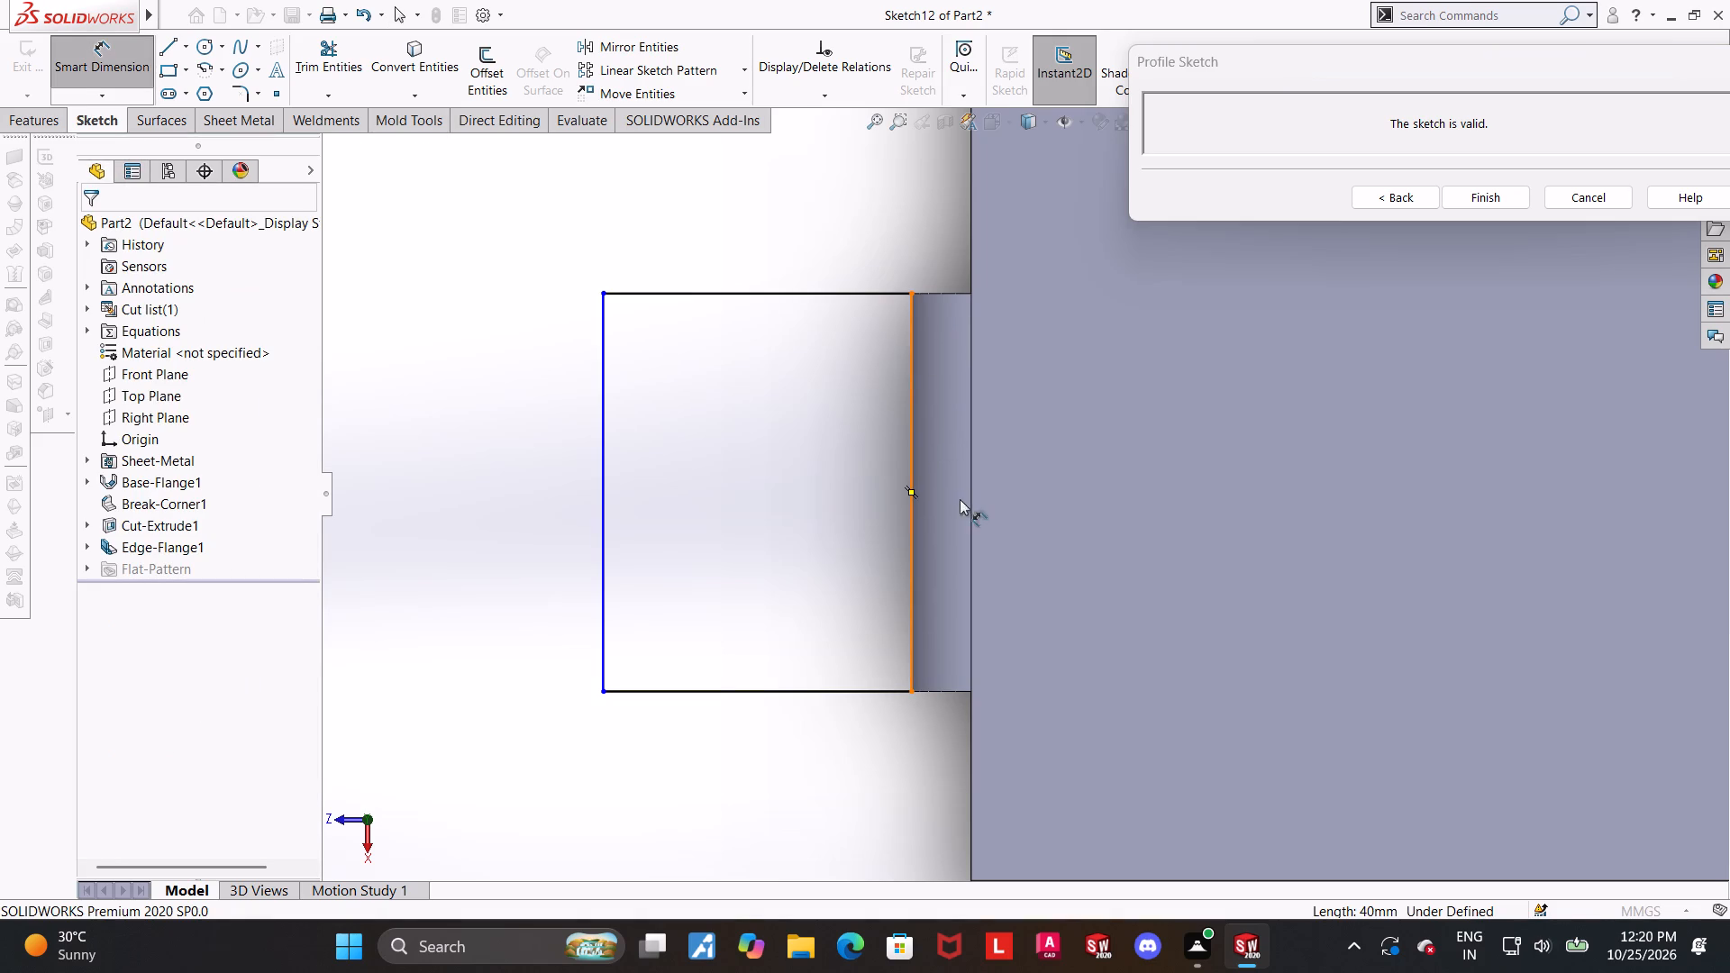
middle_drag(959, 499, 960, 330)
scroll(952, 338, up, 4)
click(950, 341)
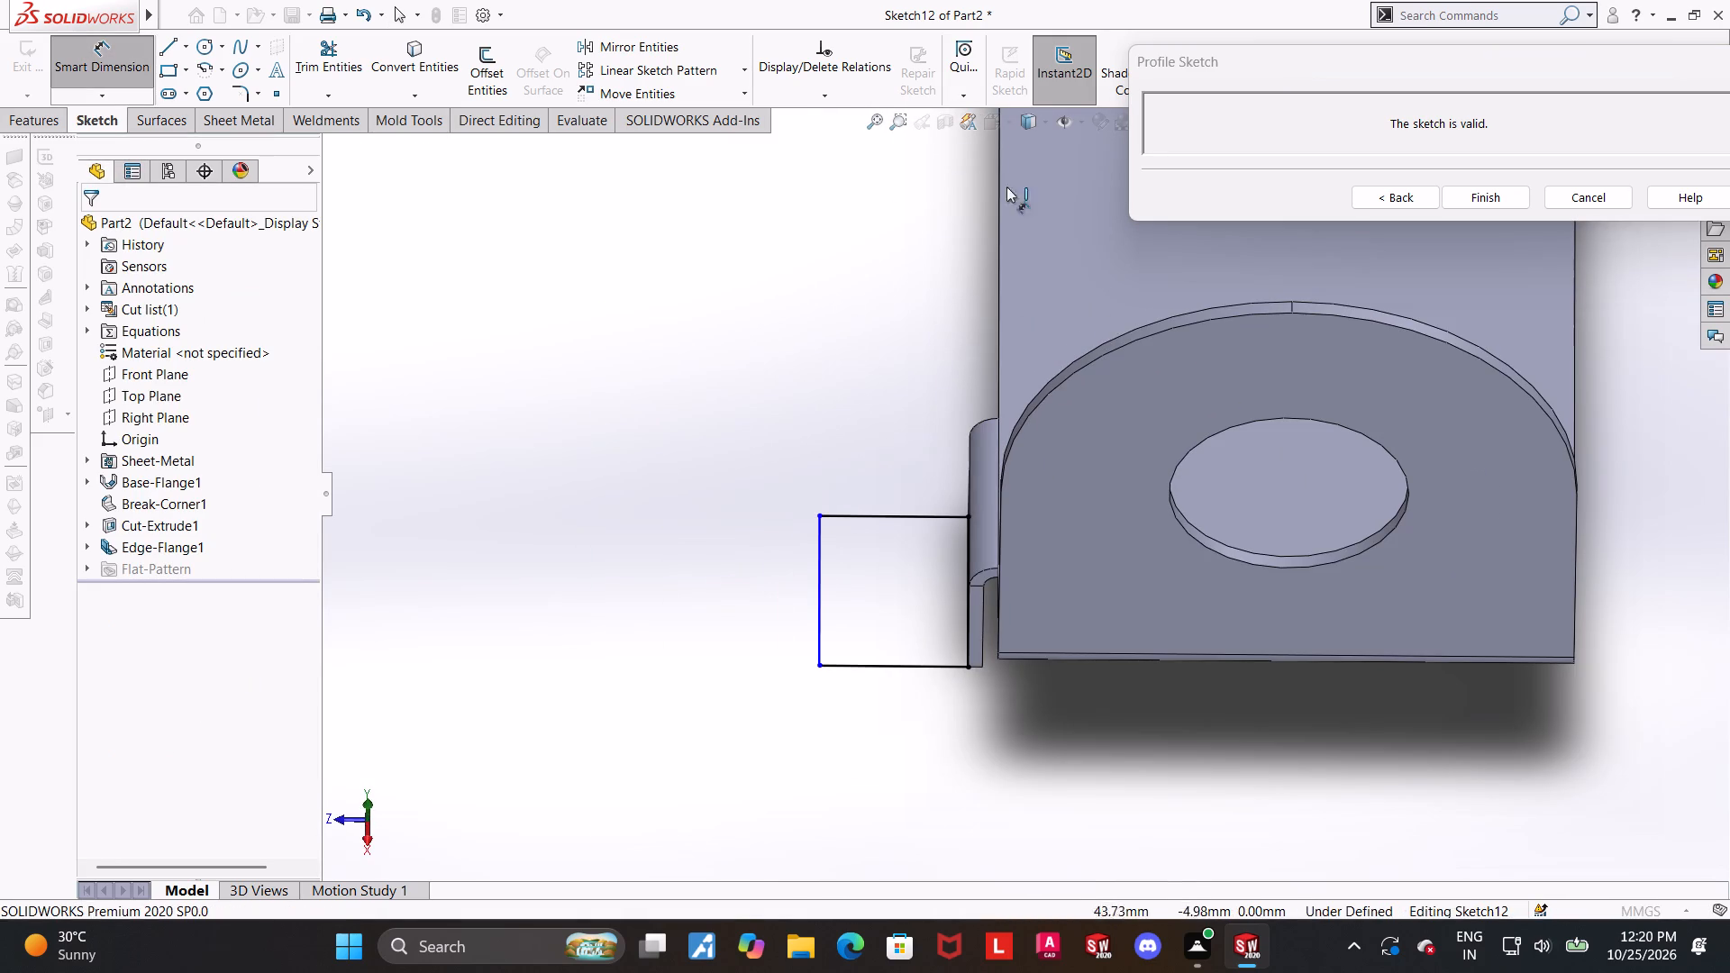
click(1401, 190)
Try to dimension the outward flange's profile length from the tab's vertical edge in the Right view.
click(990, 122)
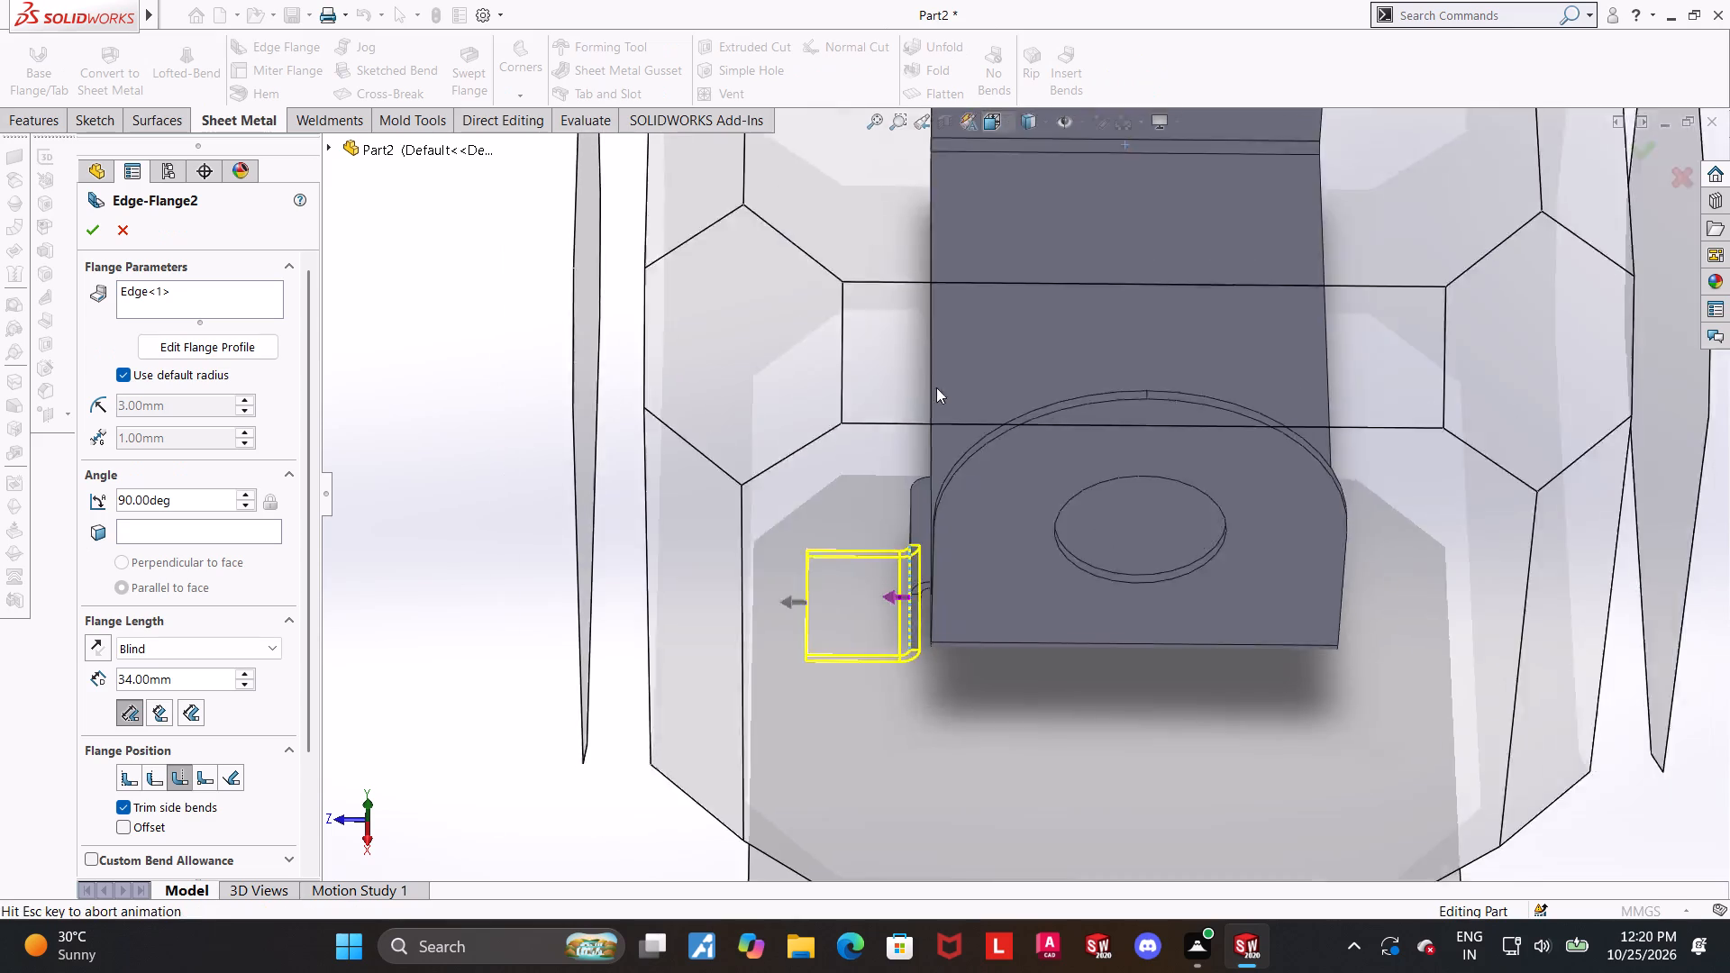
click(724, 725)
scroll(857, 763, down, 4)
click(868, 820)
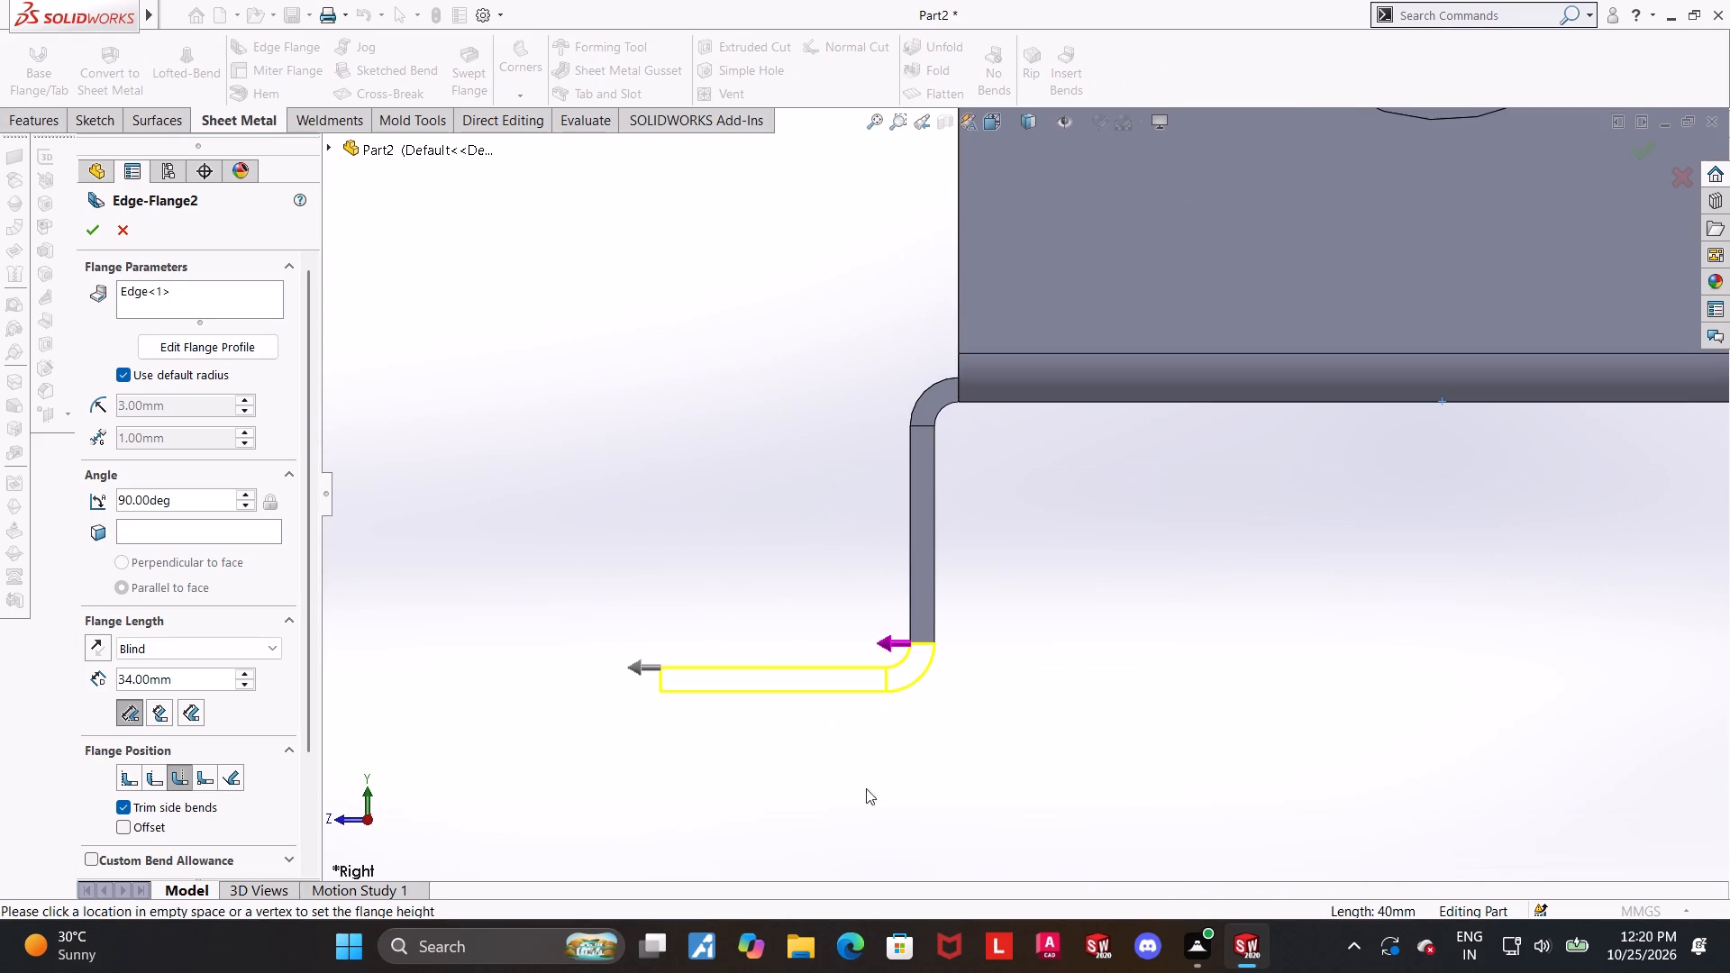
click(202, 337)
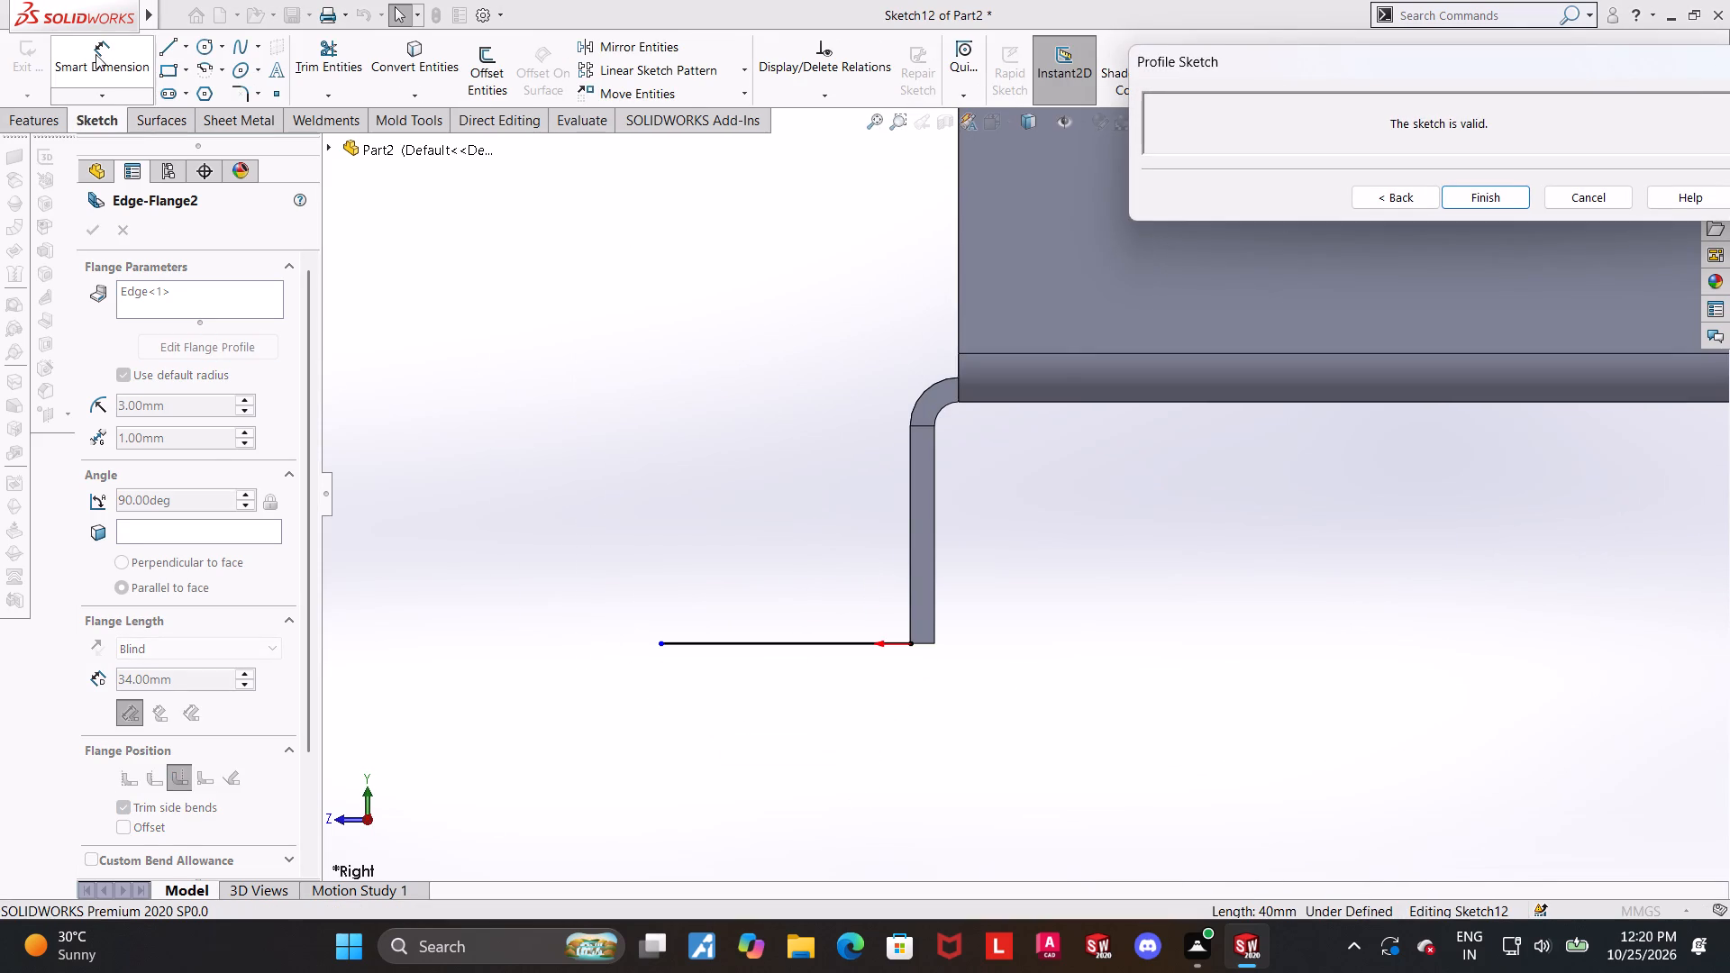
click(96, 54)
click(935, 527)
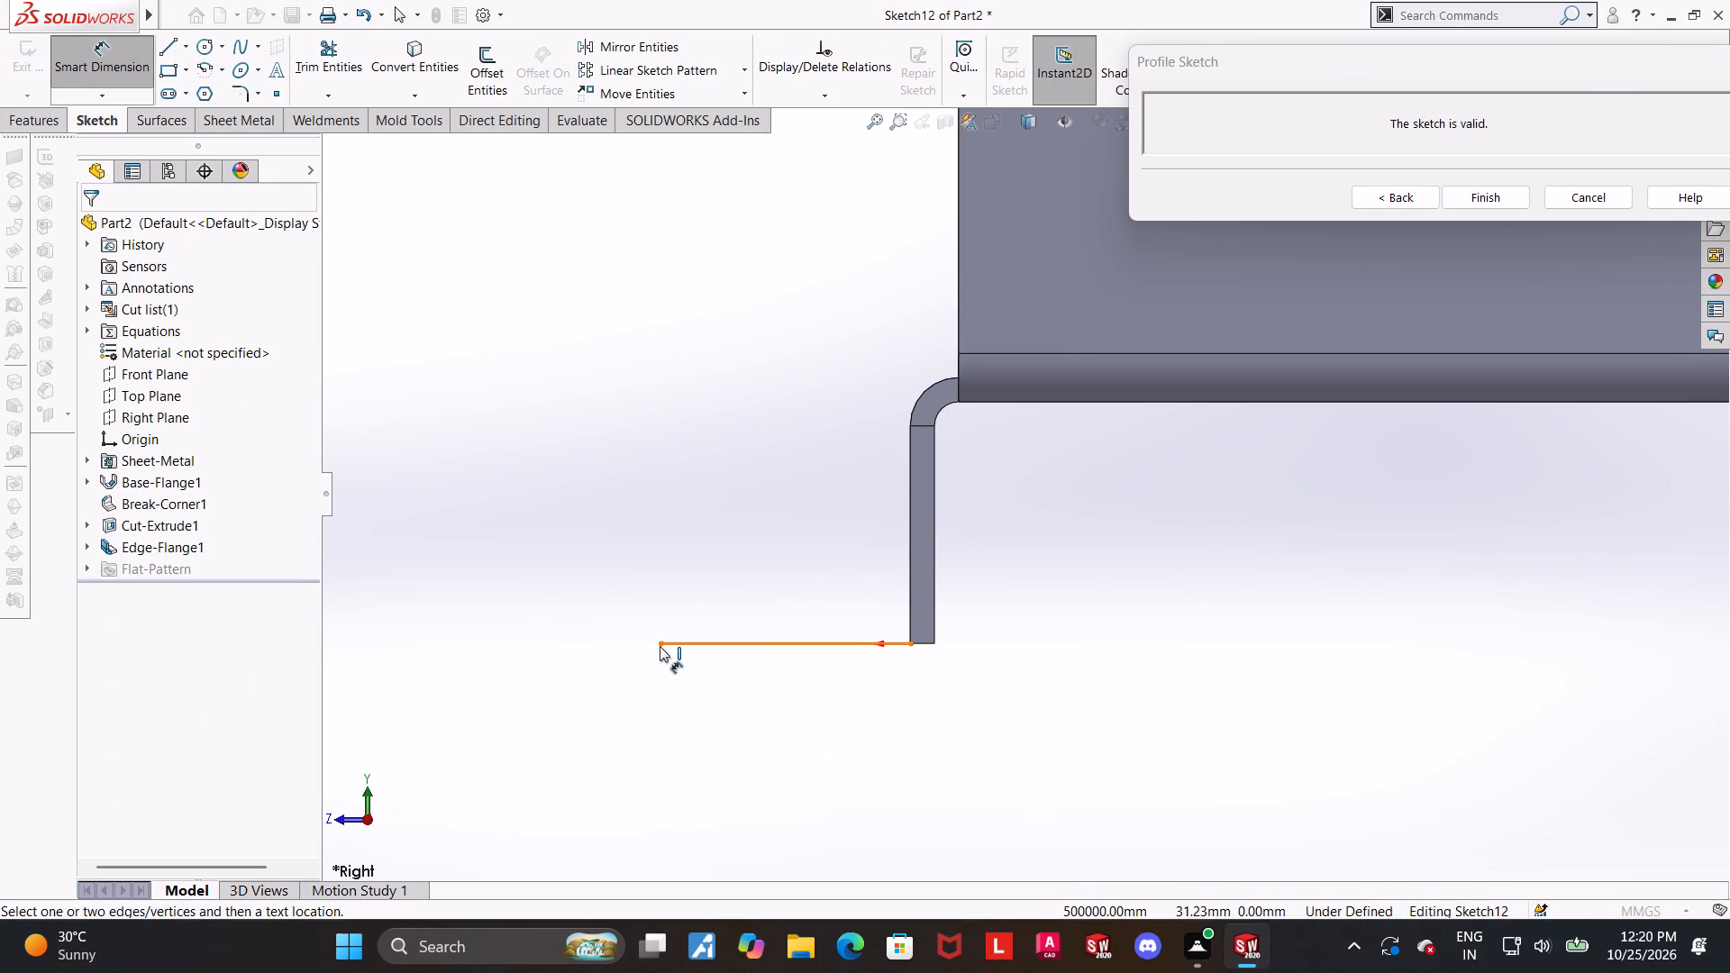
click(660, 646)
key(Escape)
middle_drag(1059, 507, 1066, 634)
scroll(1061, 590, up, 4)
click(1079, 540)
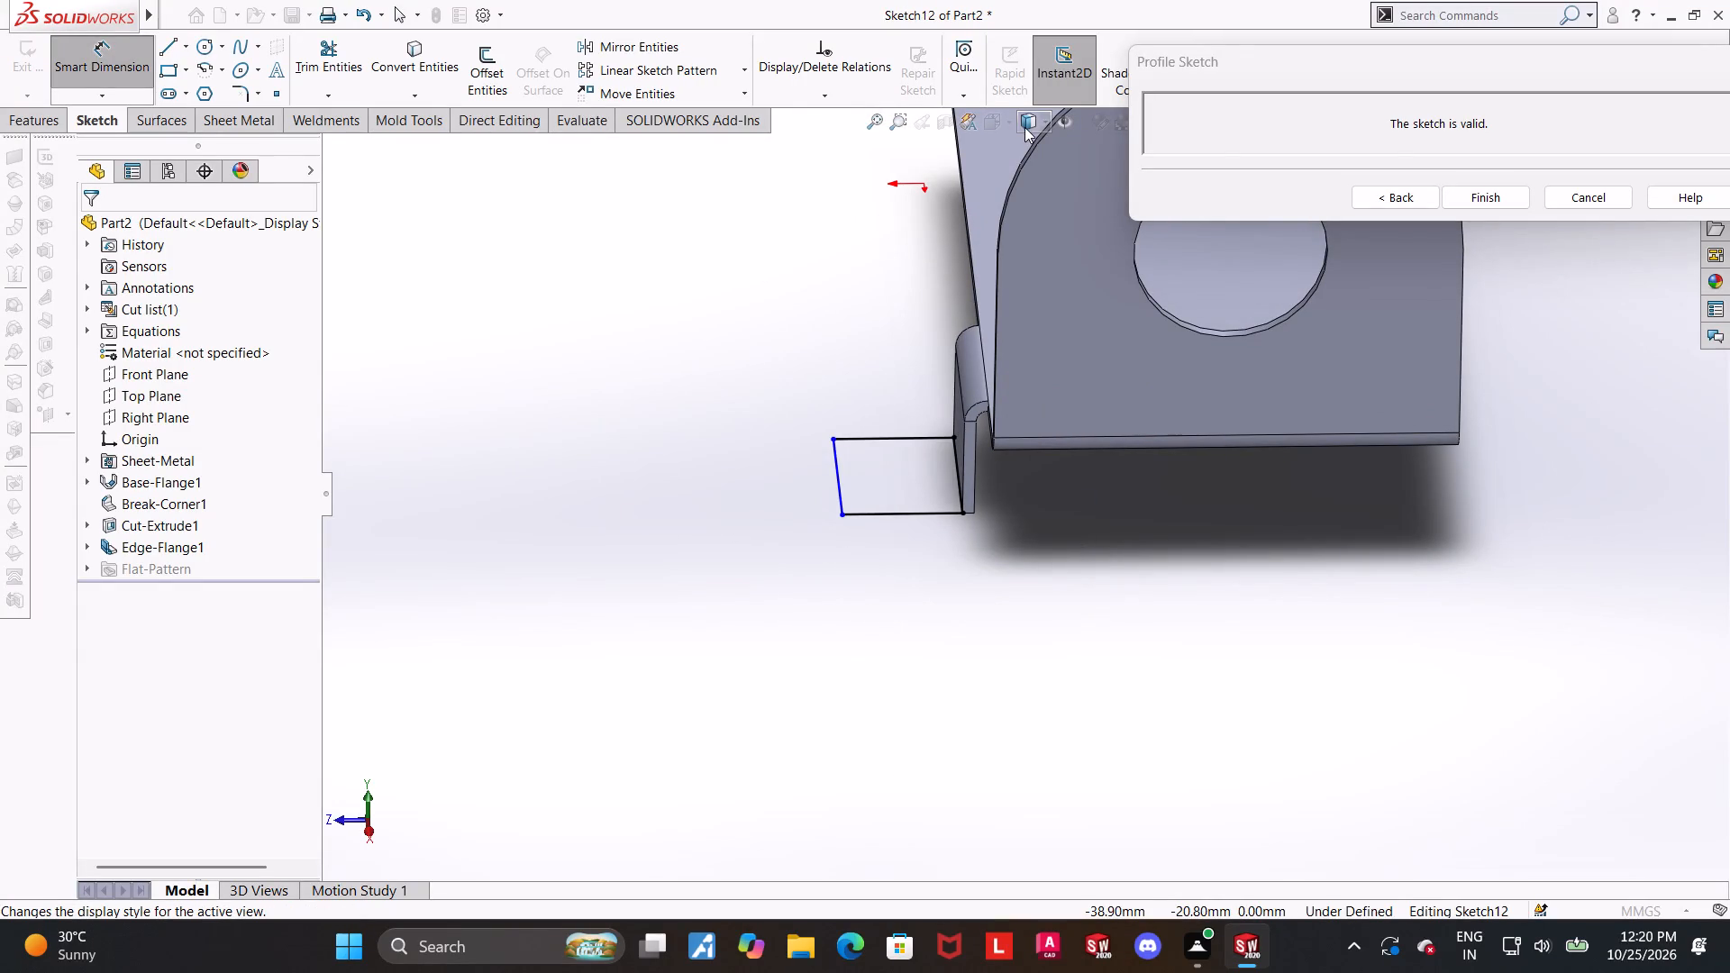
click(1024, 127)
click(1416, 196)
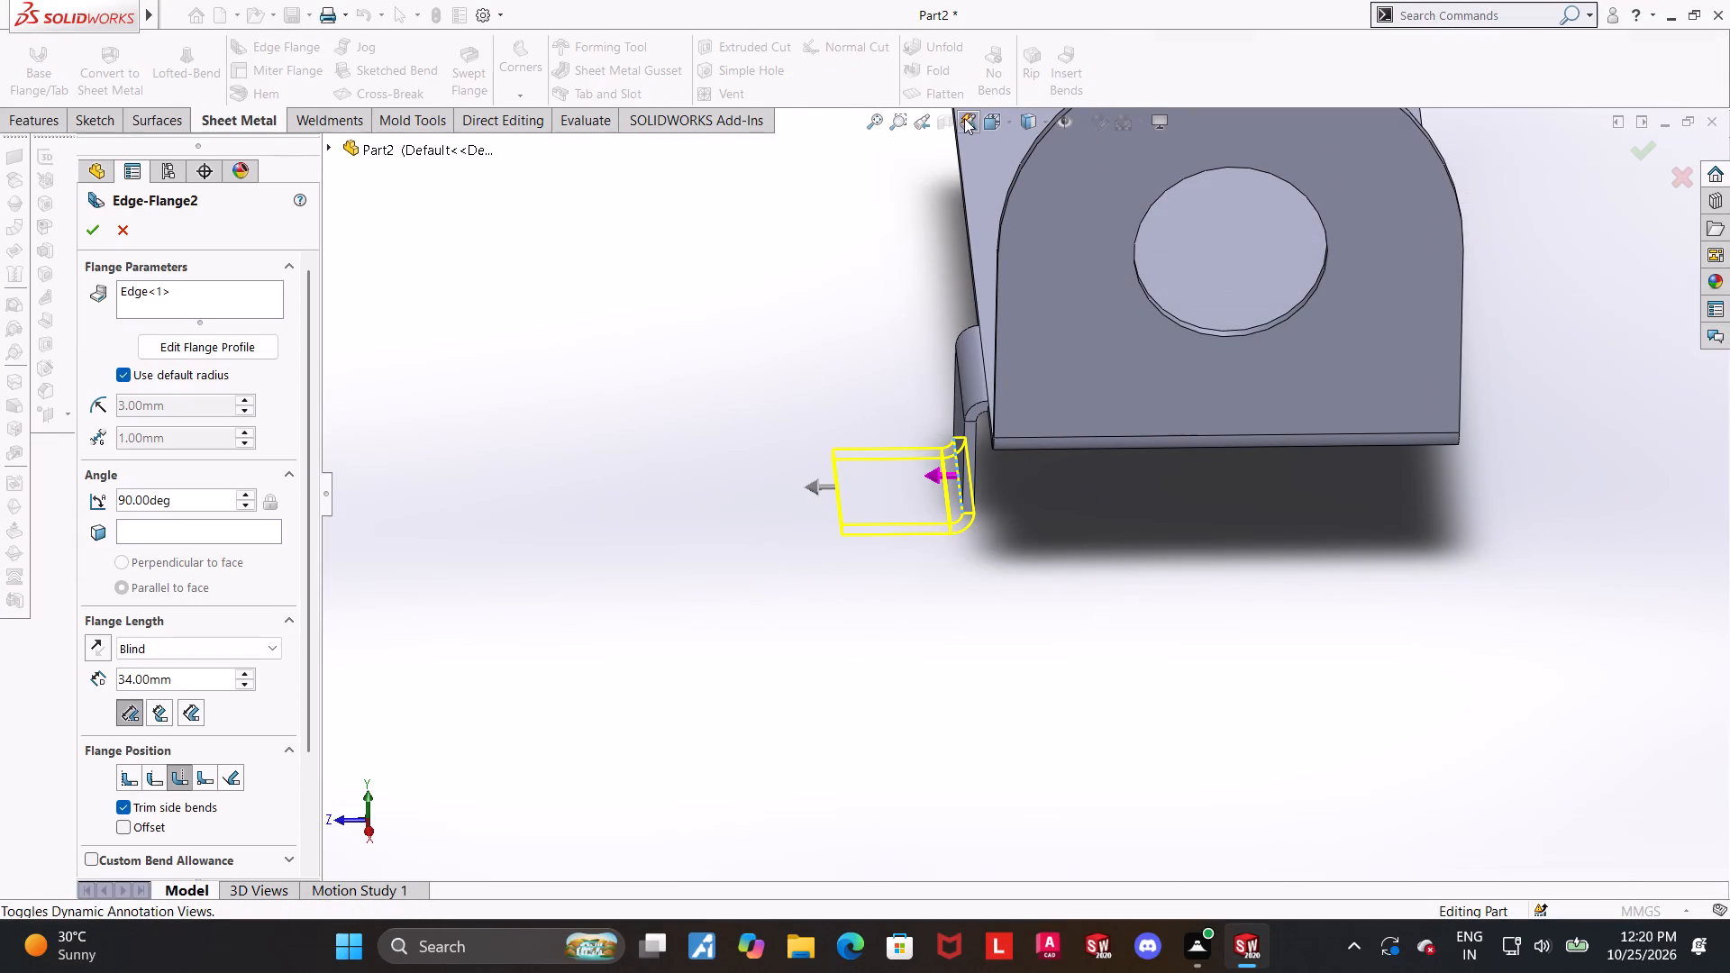
Show the part in the Top view with hidden lines visible.
click(990, 125)
click(759, 446)
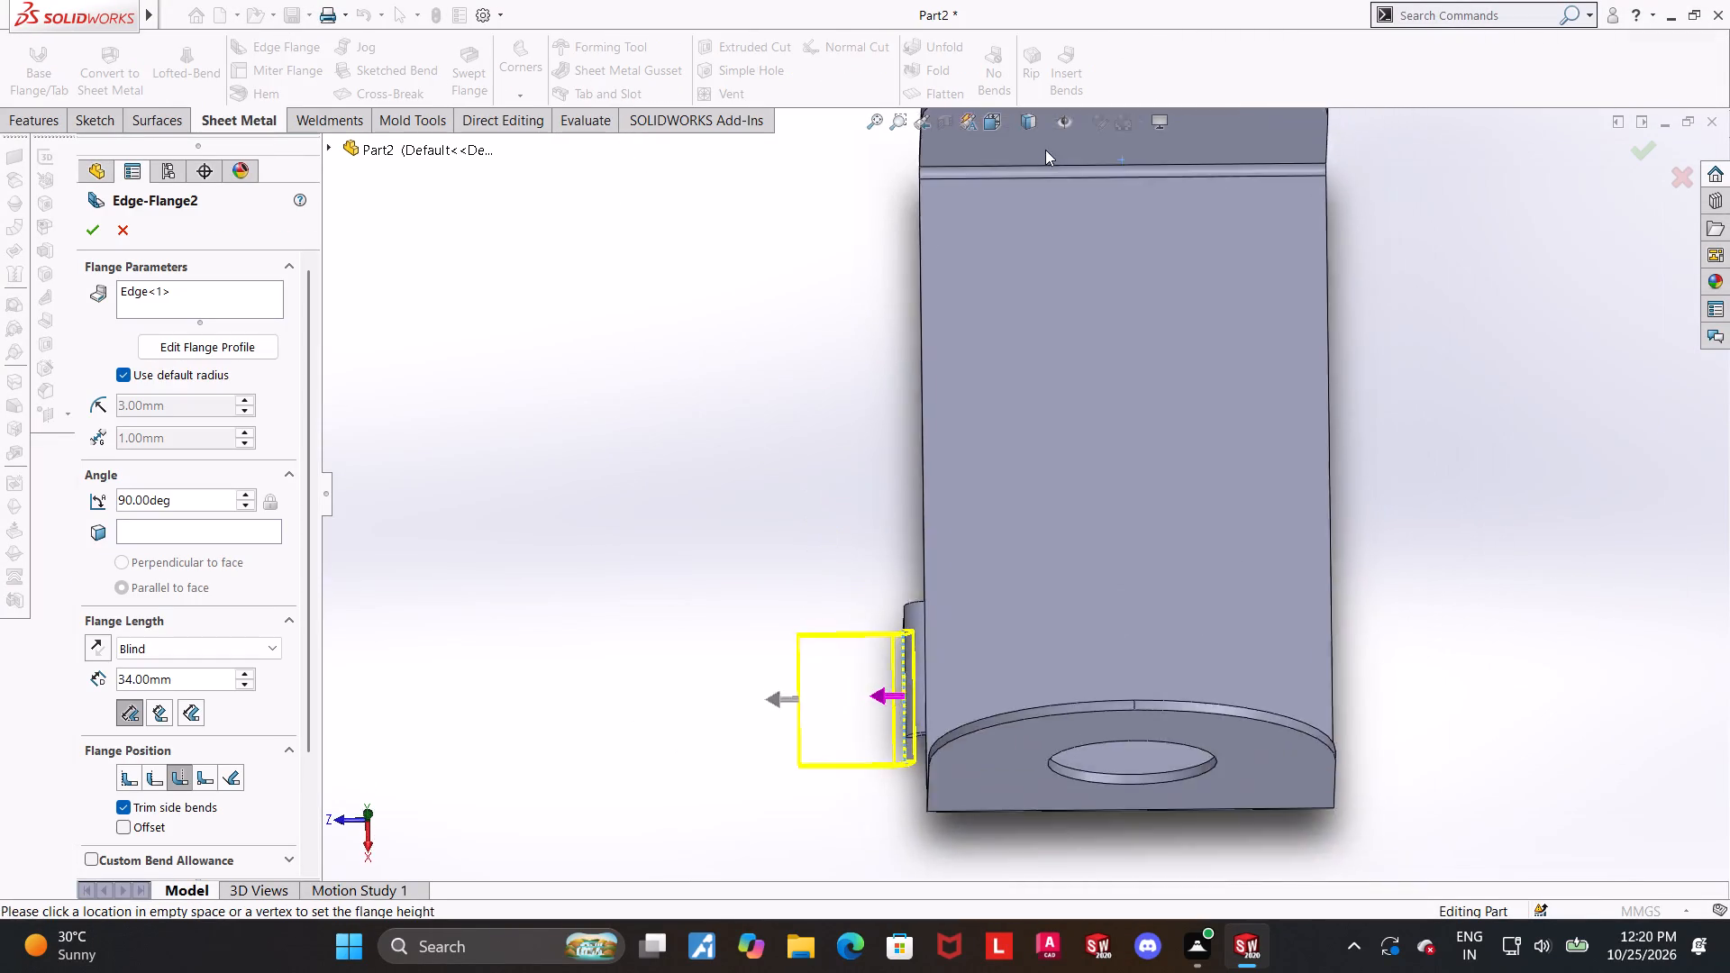
click(1040, 111)
click(1038, 234)
click(1036, 223)
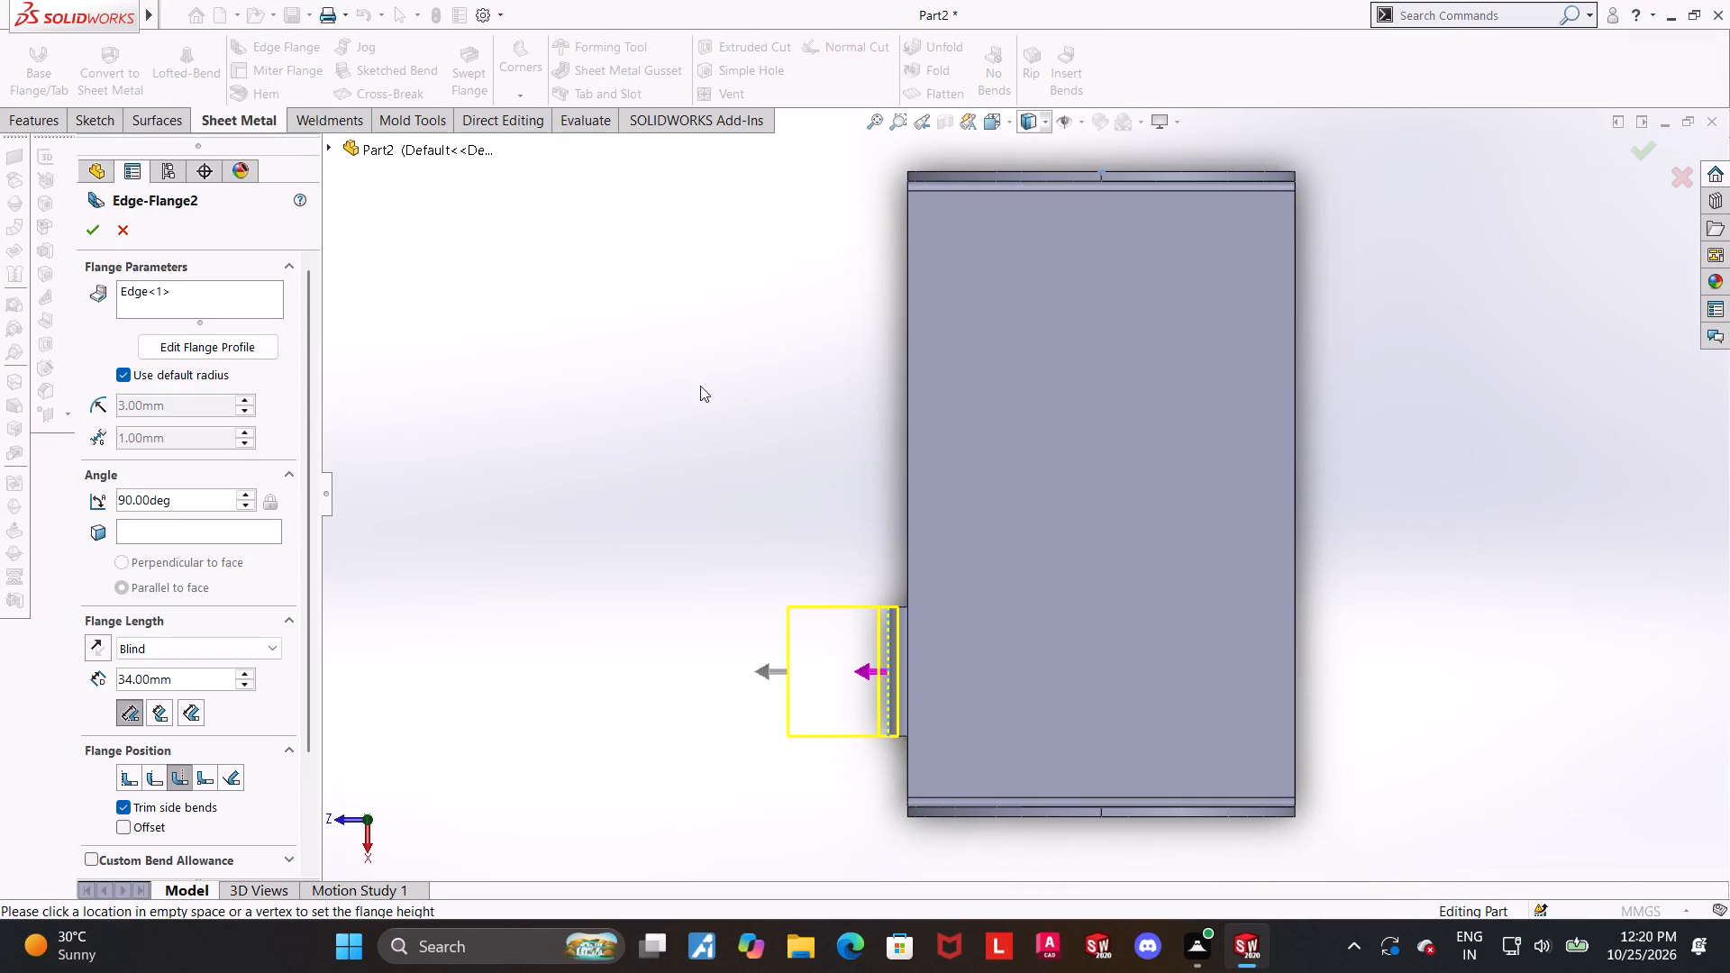
click(716, 416)
Dimension the outward flange's profile from the tab's hidden inner face line to its outer edge and set the length to 40 mm.
scroll(979, 606, down, 2)
scroll(847, 738, down, 3)
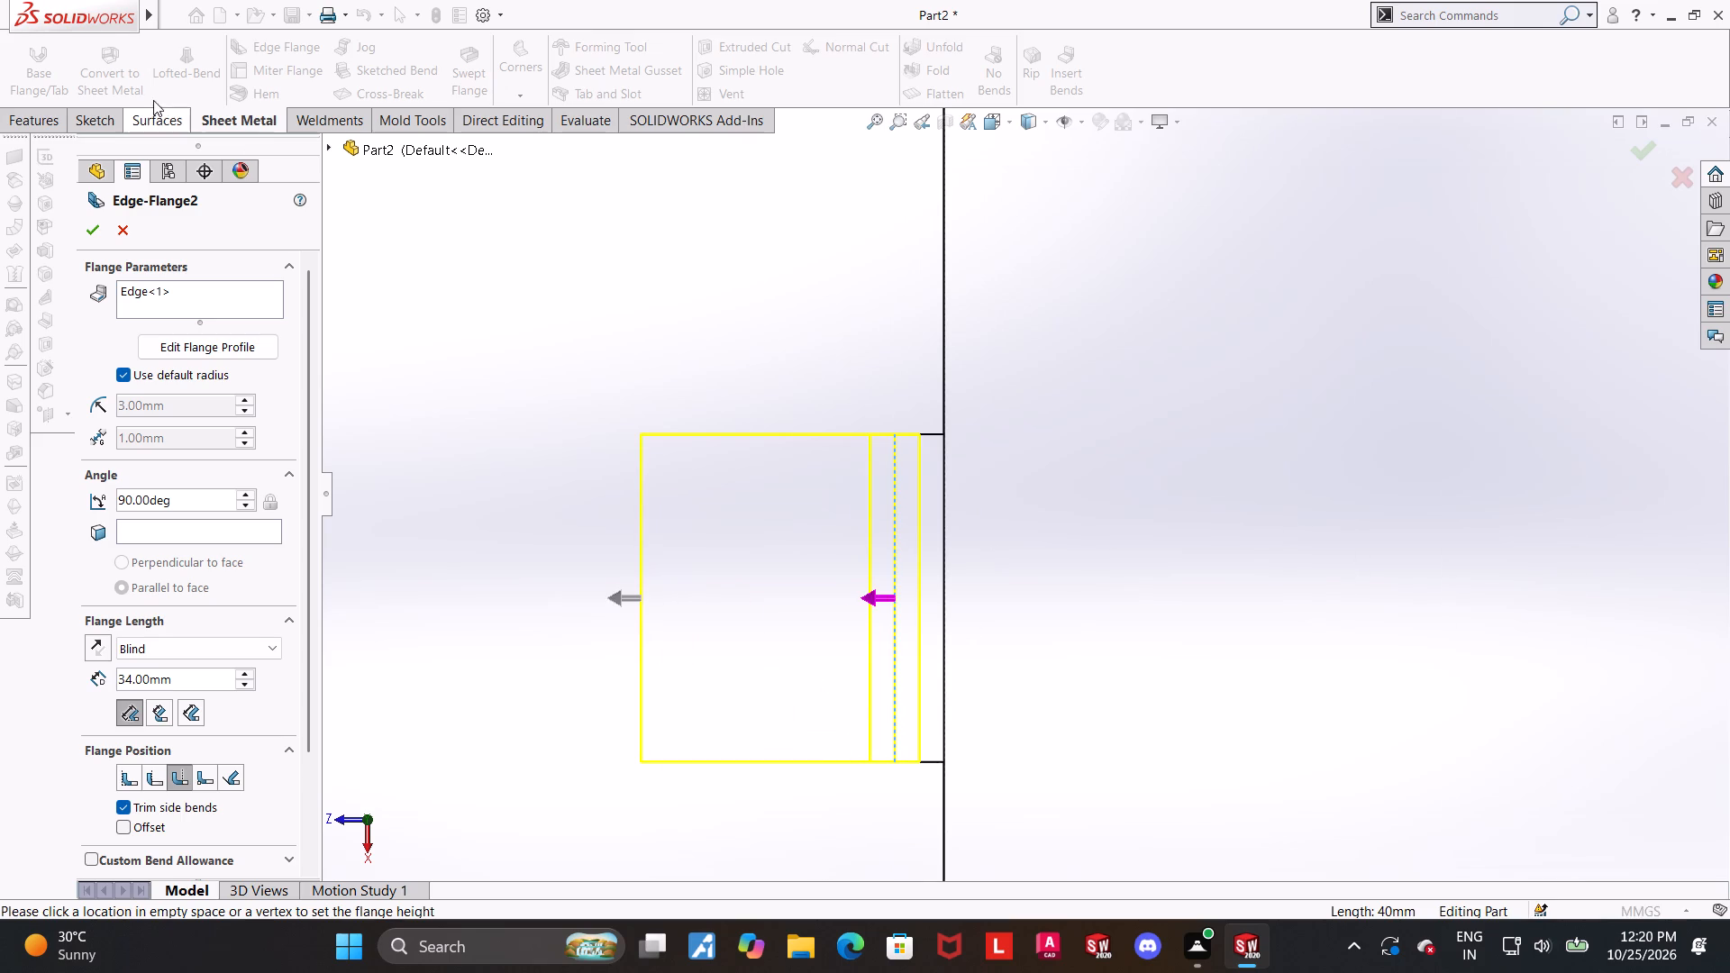
click(180, 350)
click(117, 59)
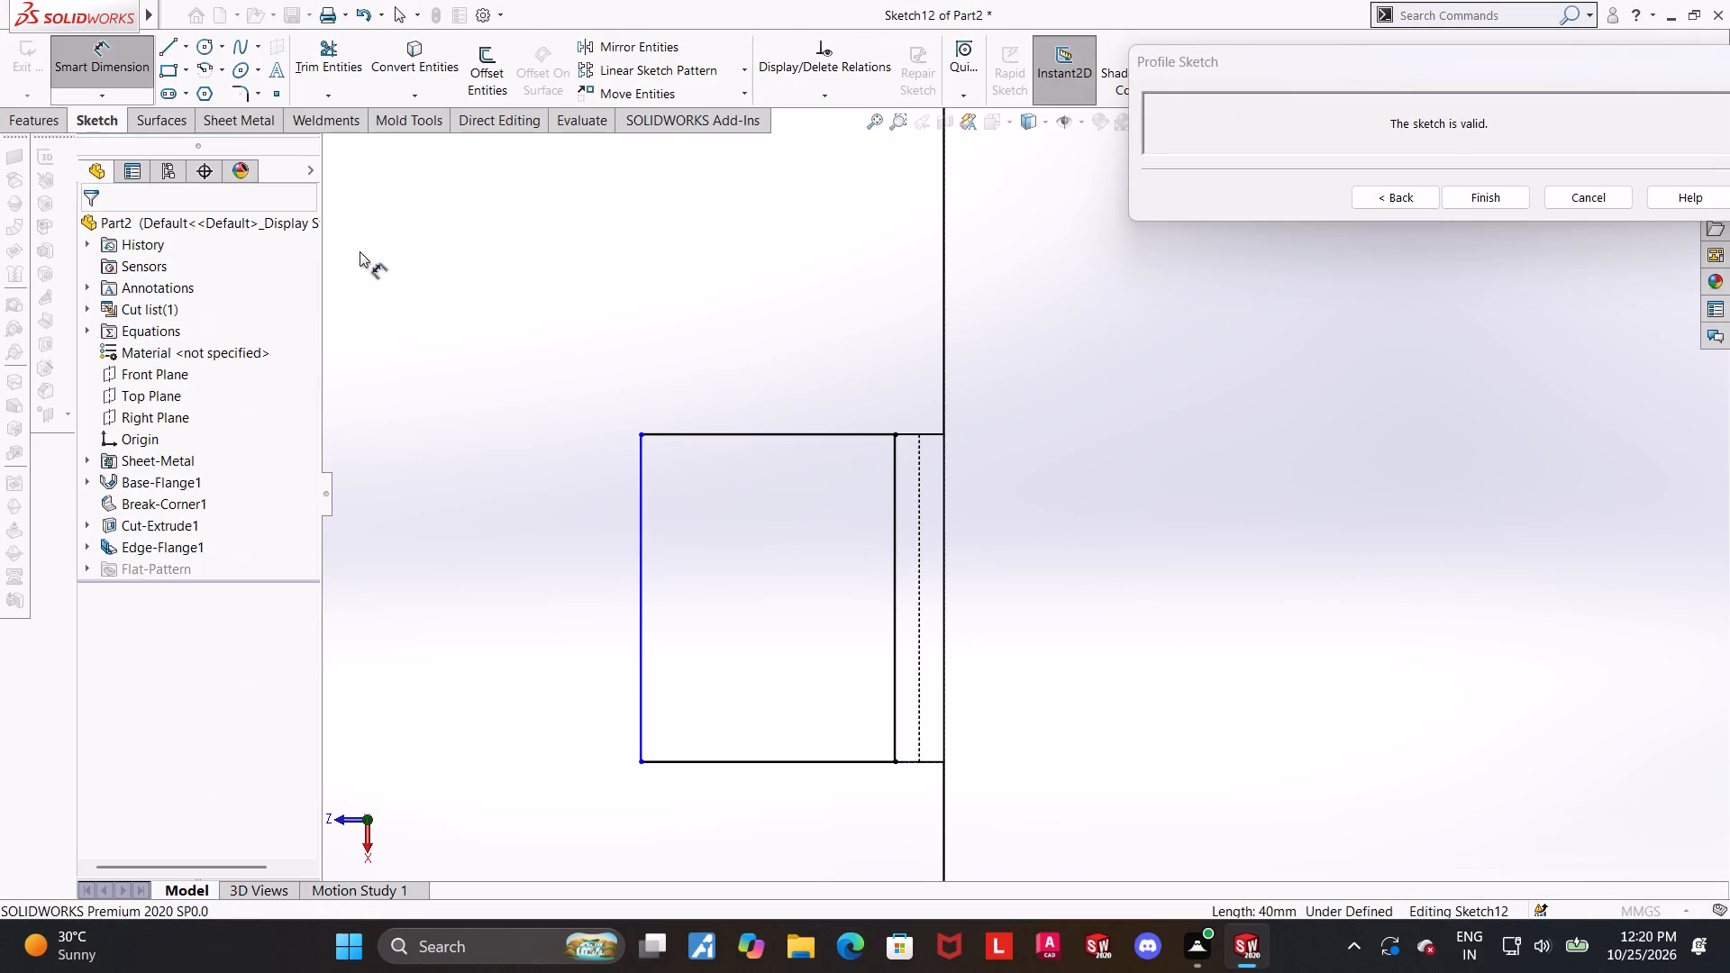
click(641, 594)
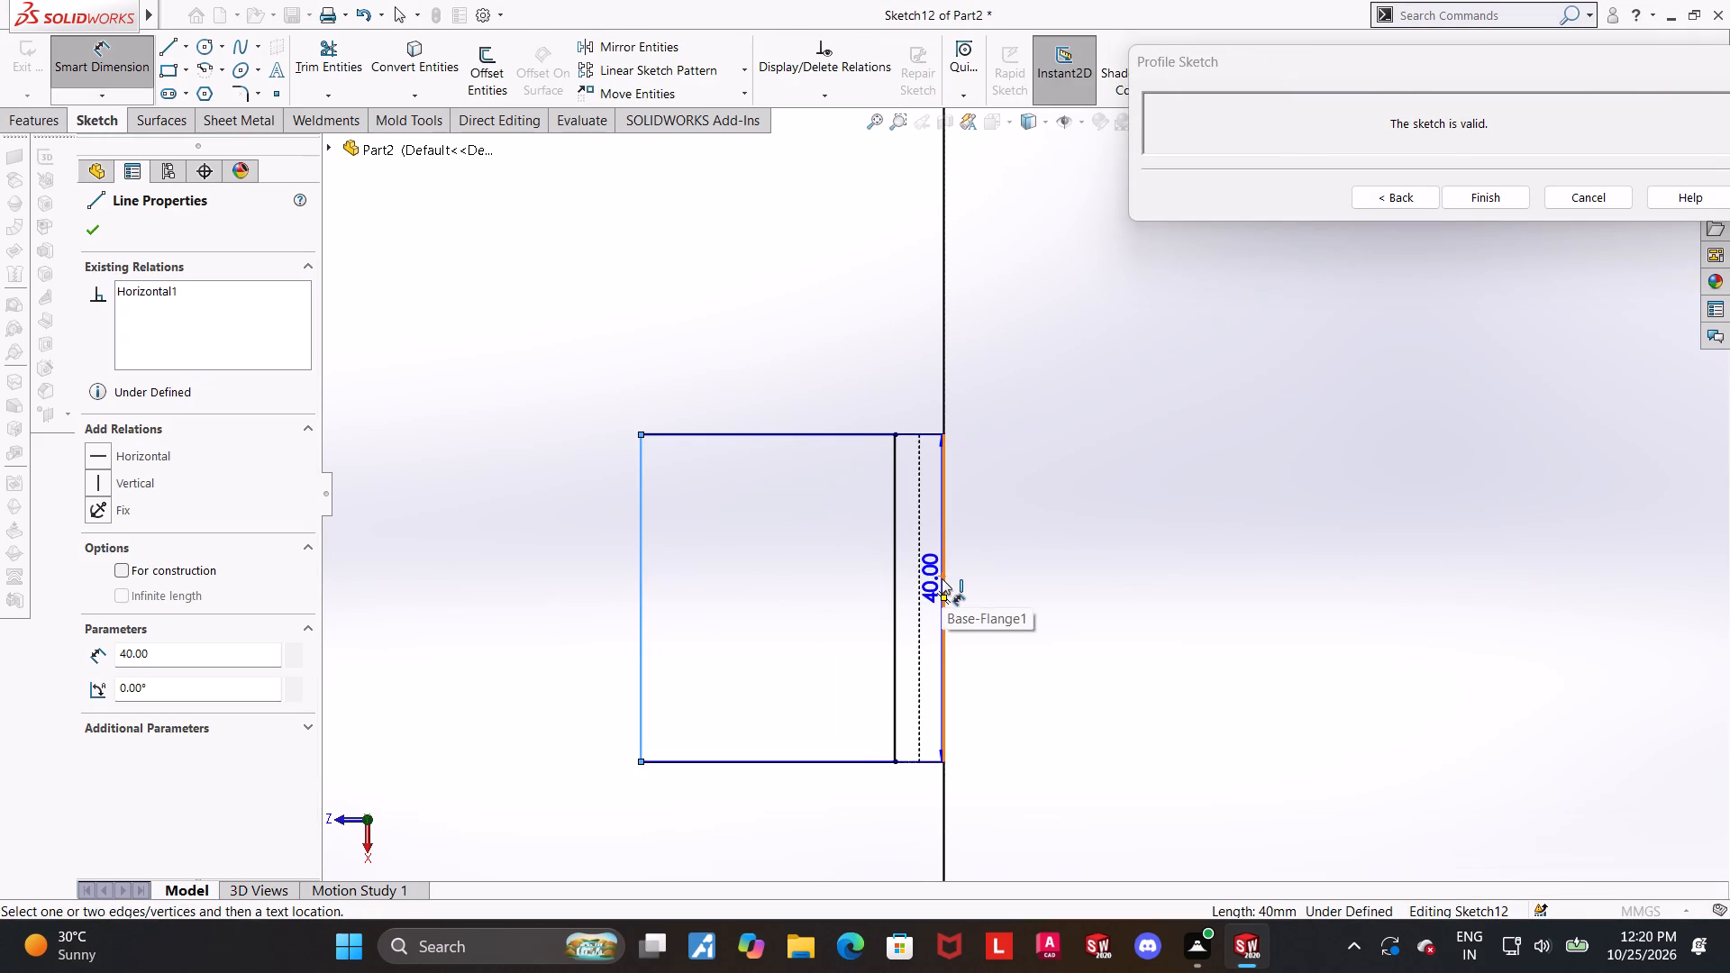
click(917, 567)
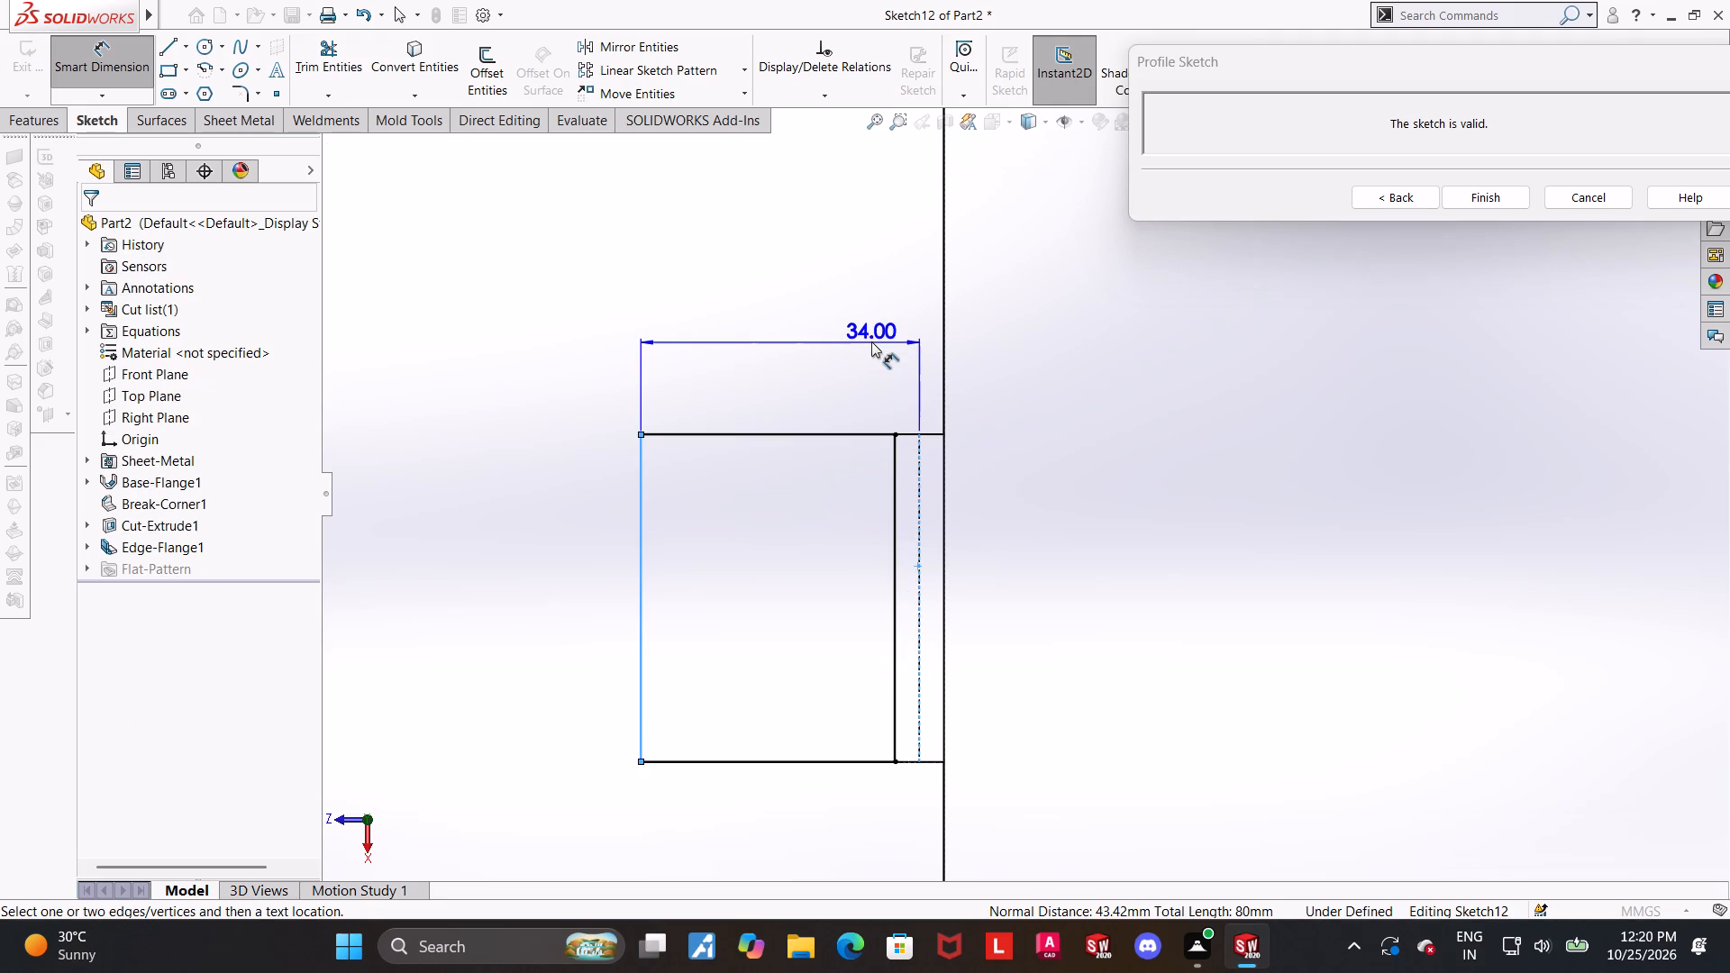
click(871, 341)
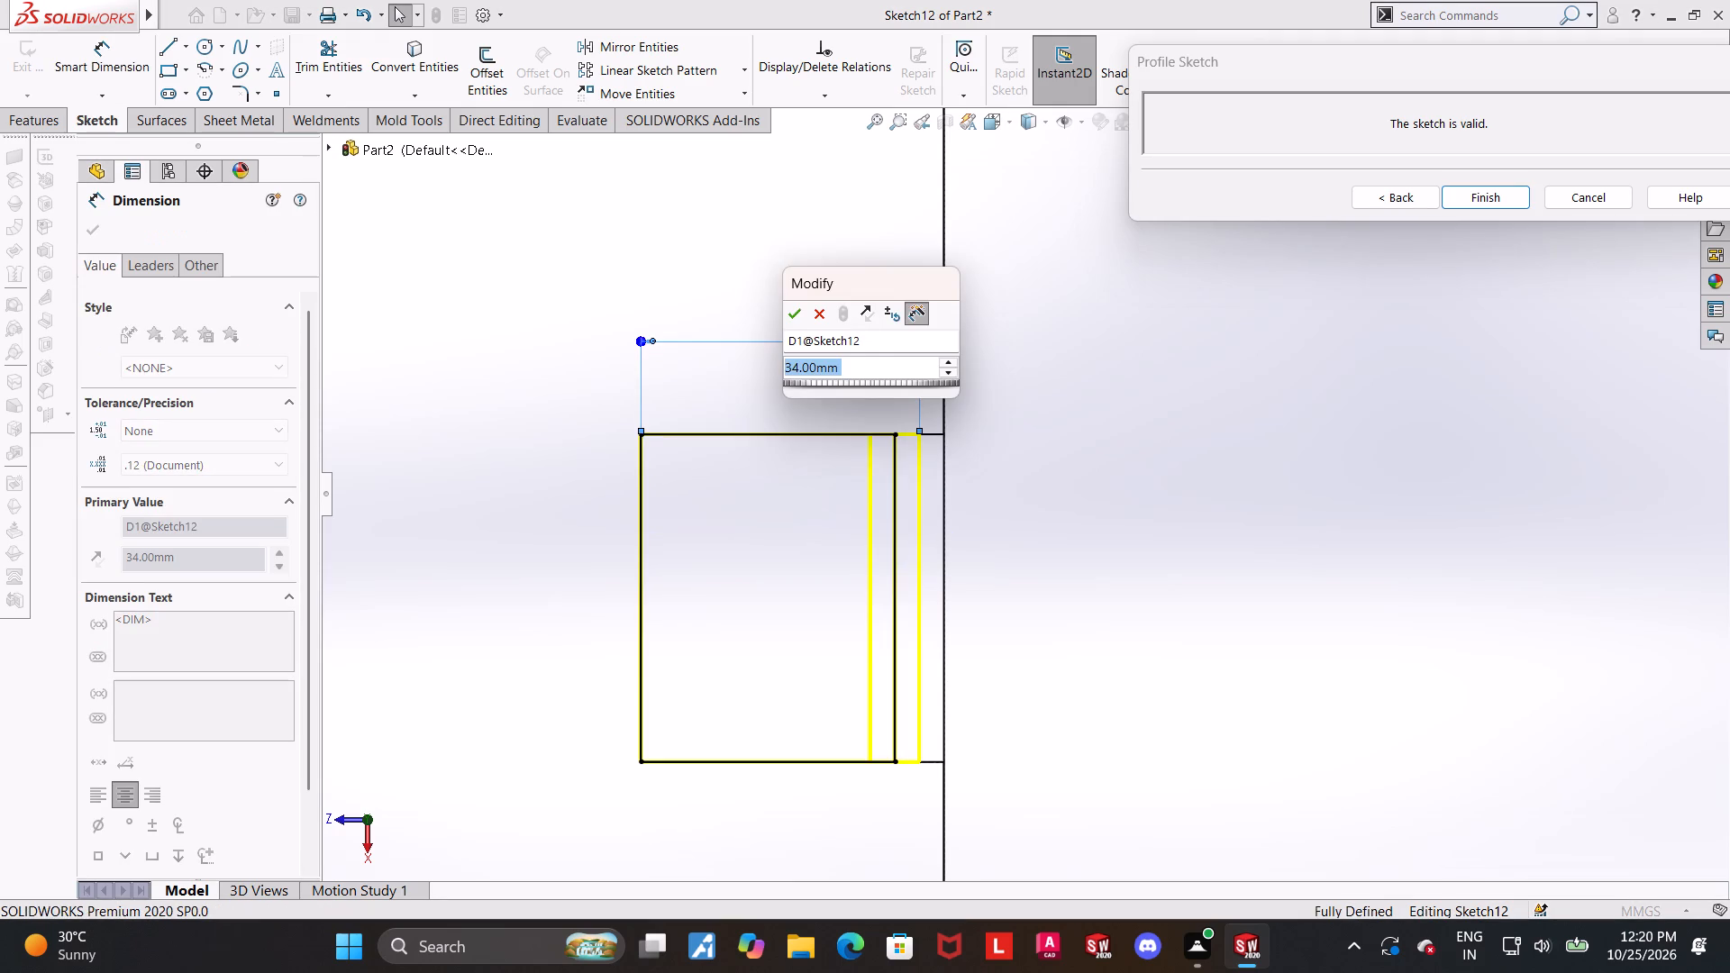
text(40)
key(Return)
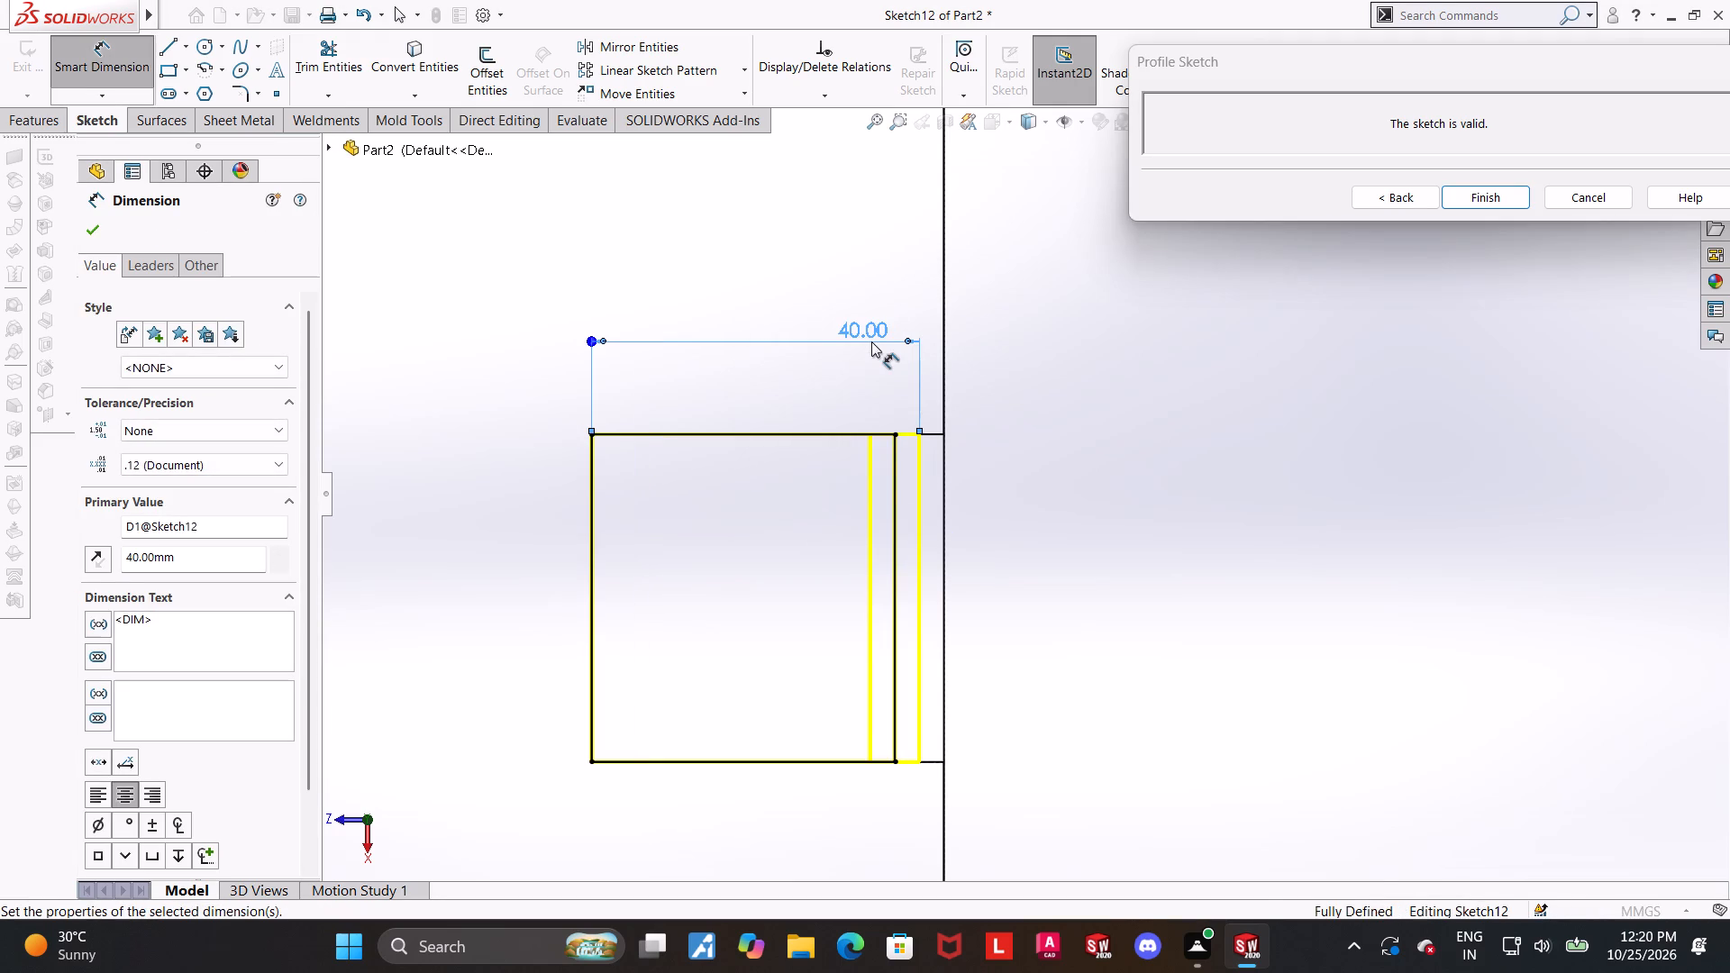
key(Escape)
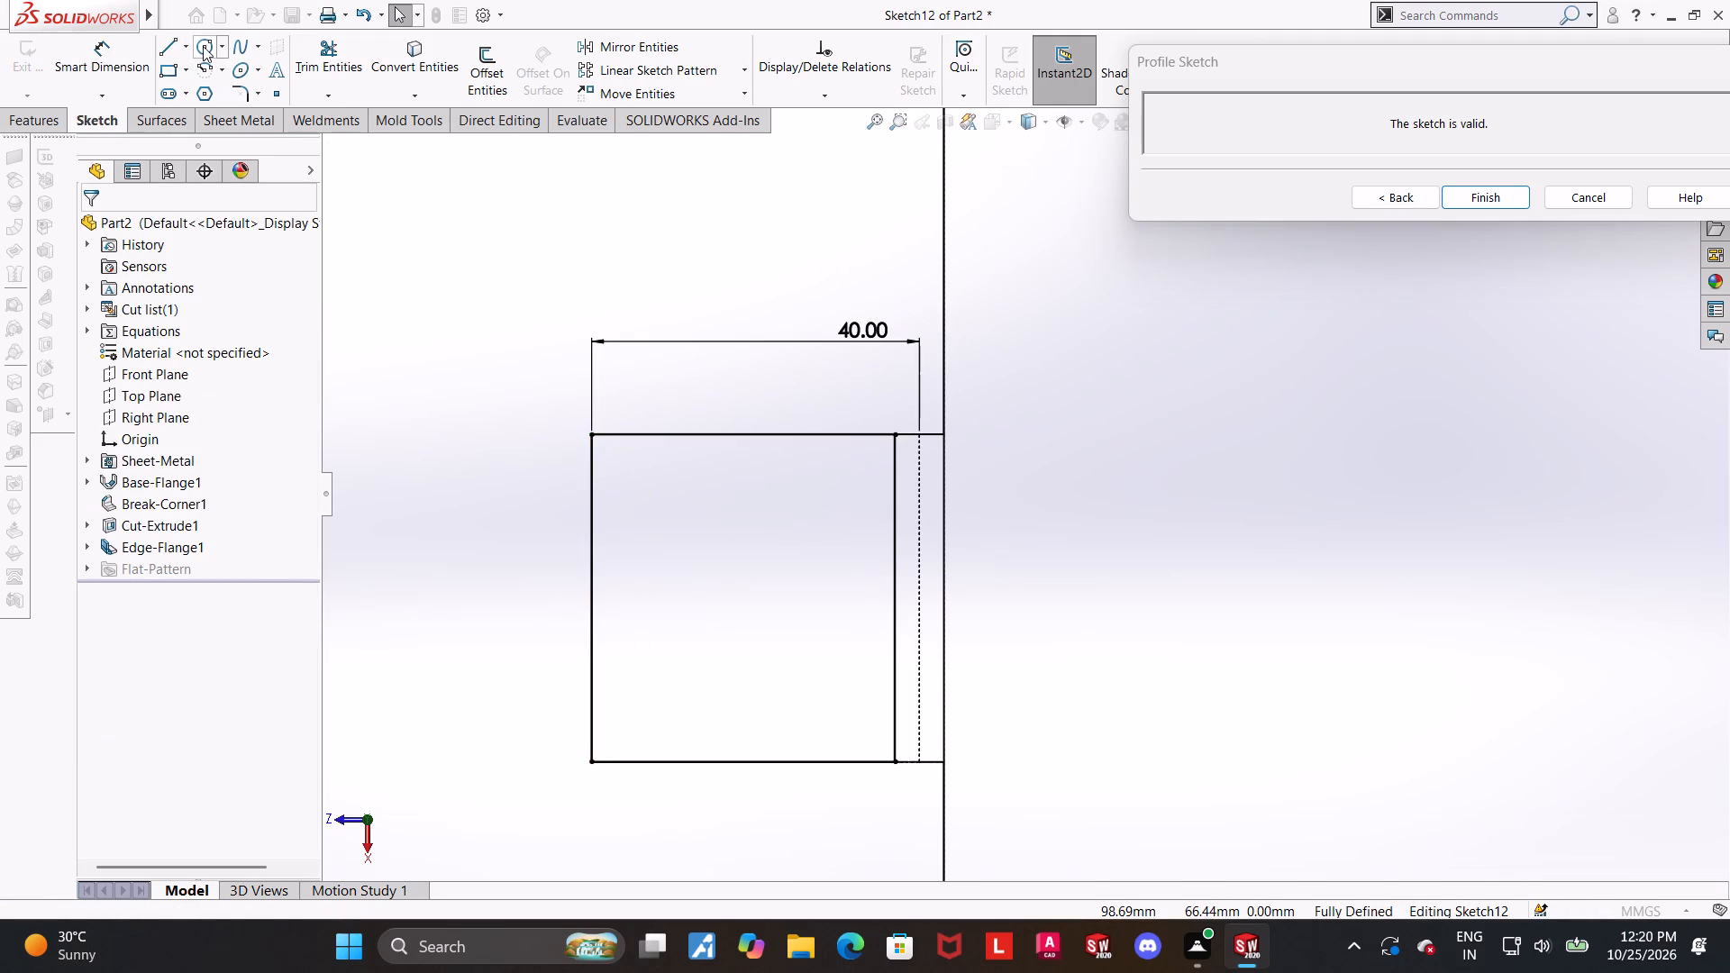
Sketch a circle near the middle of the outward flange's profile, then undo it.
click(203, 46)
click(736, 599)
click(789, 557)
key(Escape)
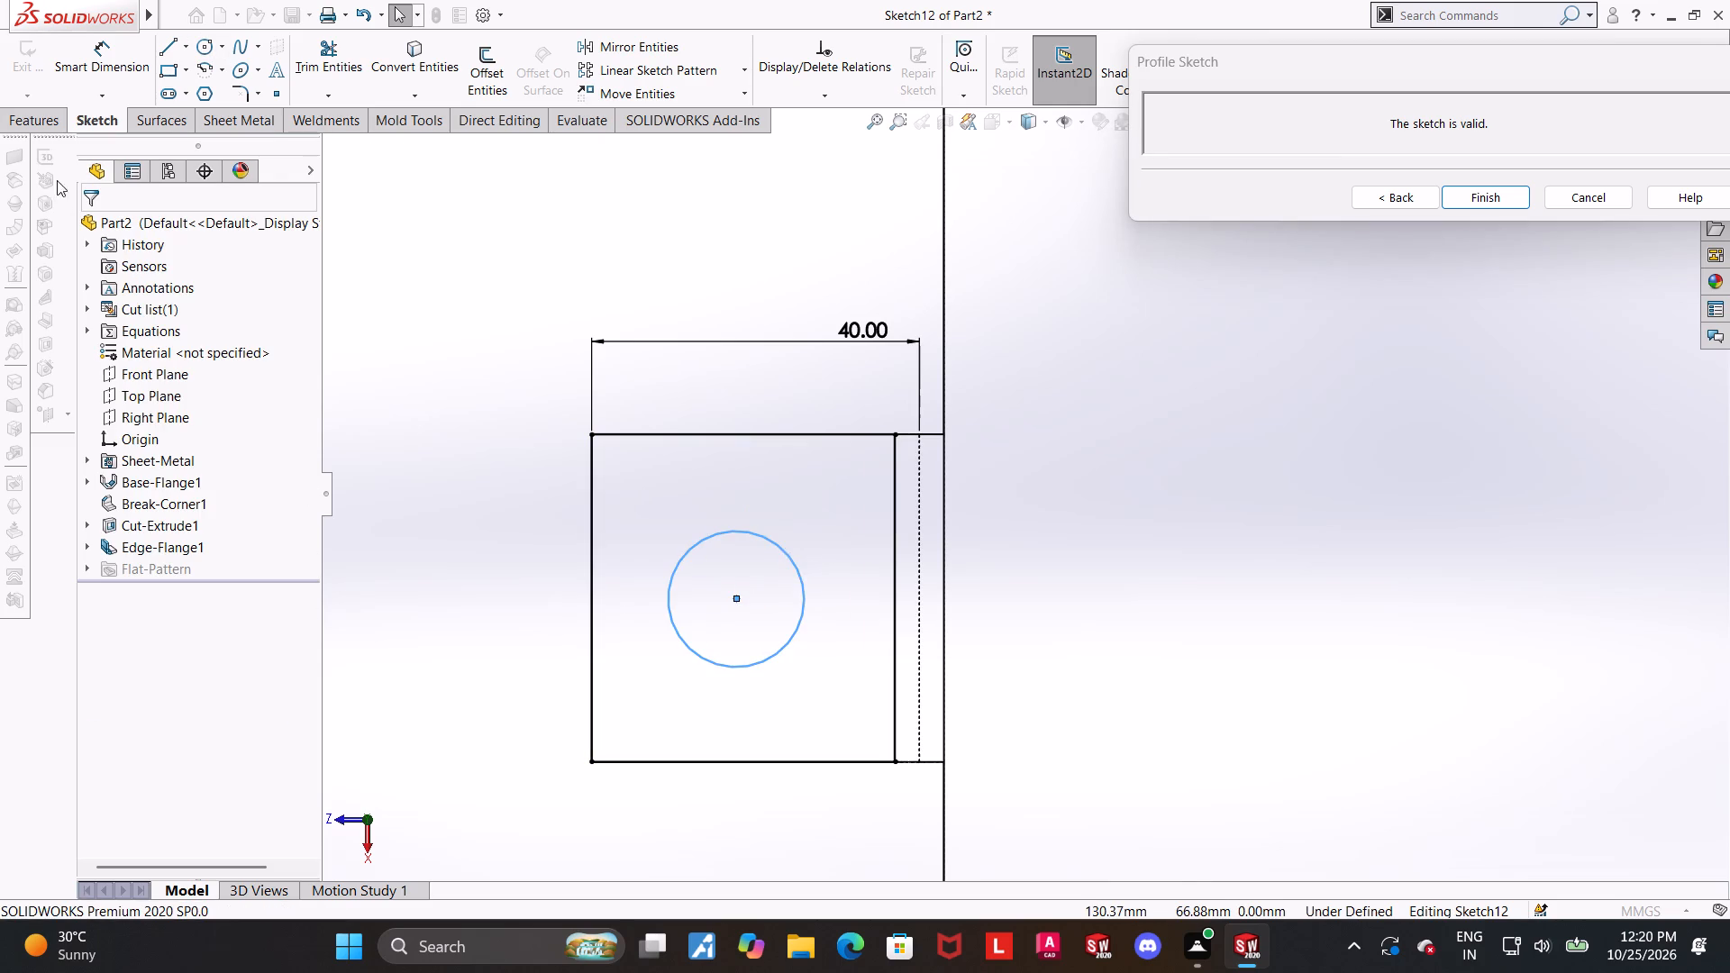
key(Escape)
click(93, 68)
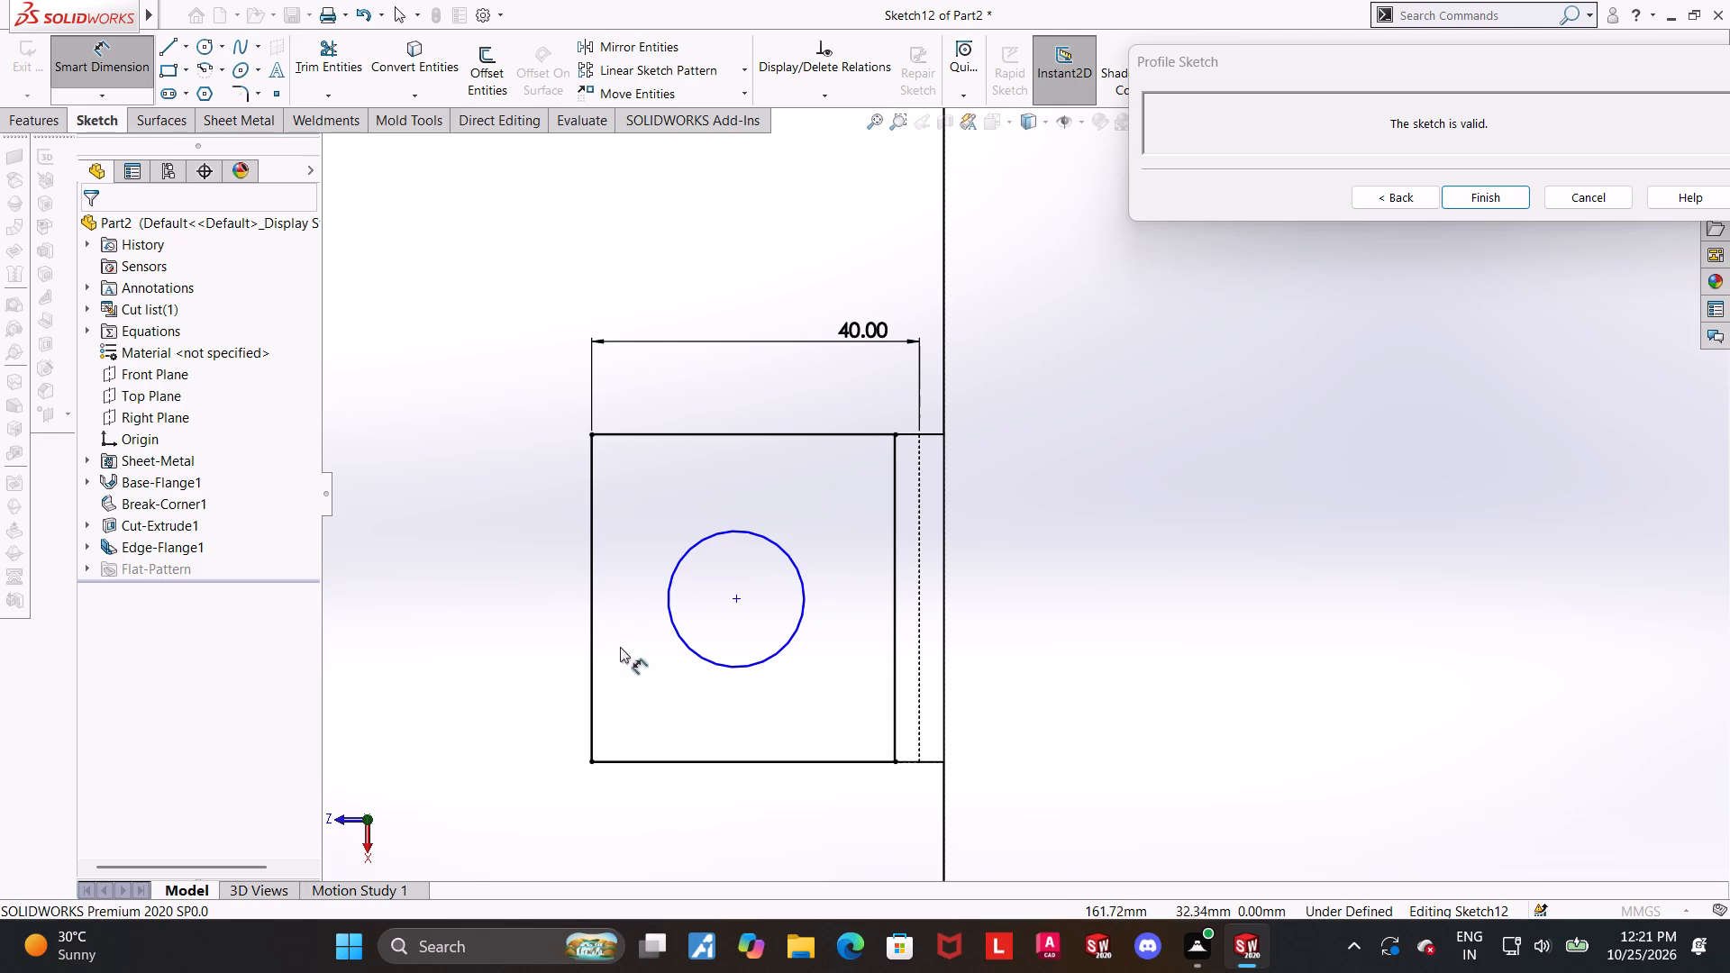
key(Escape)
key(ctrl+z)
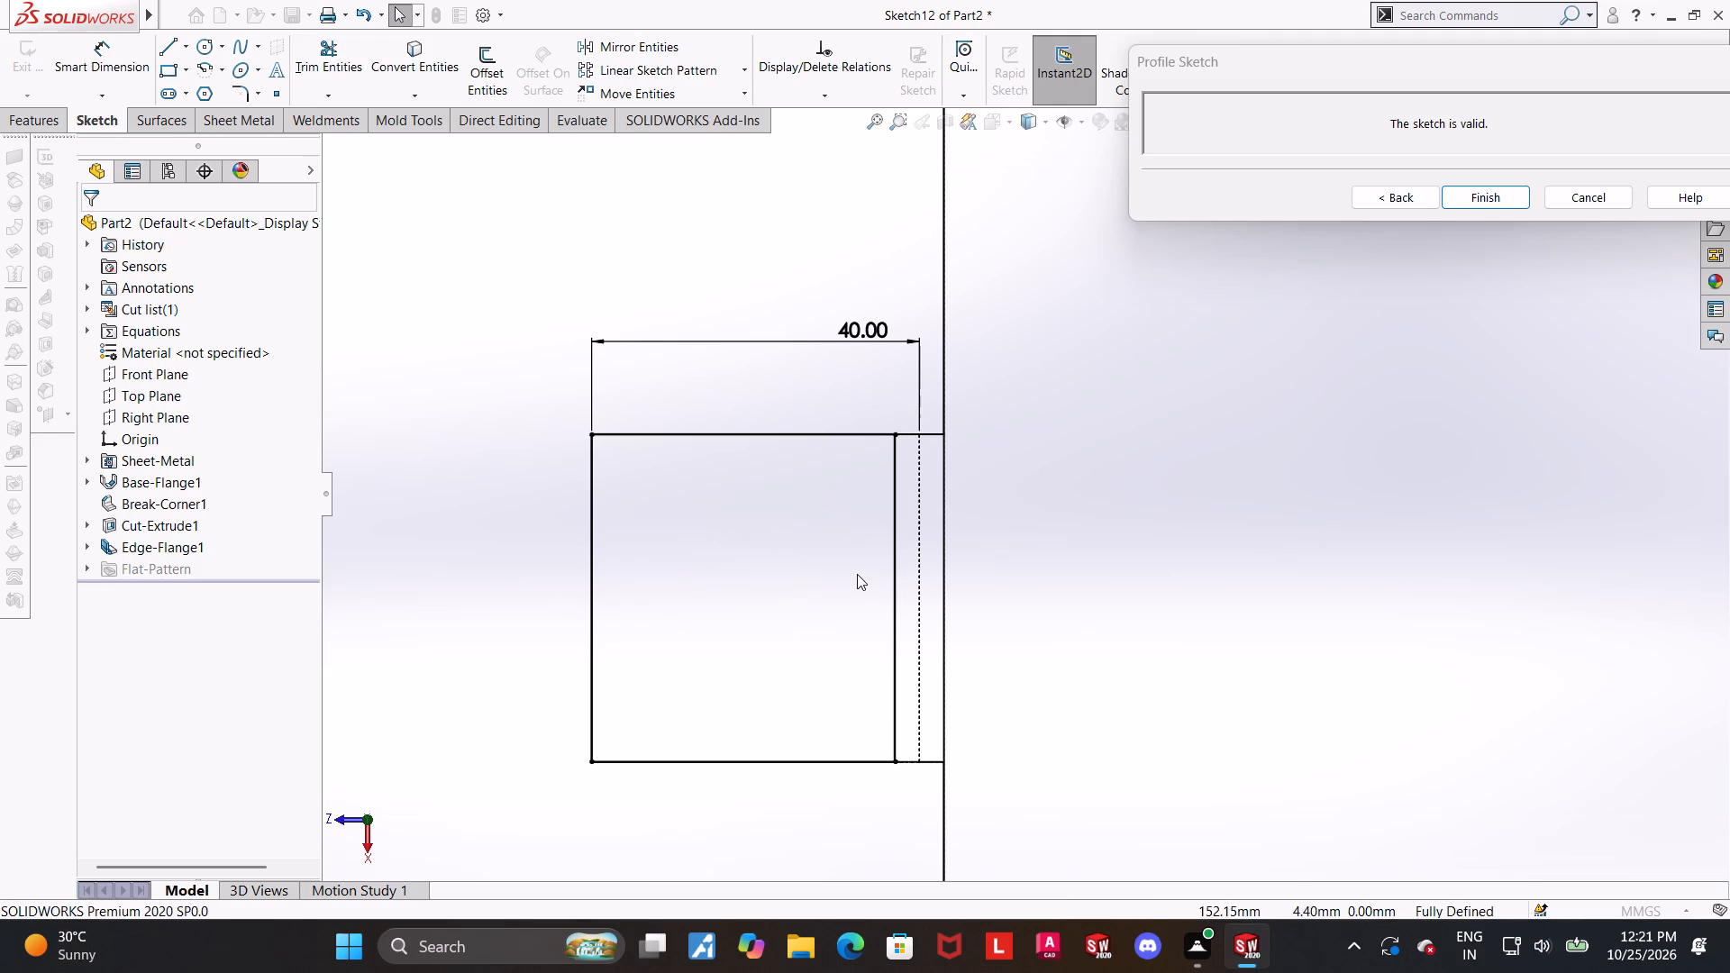
Examine the lengthened outward flange in relation to the rest of the part, obliquely and in the Top view.
scroll(824, 578, up, 1)
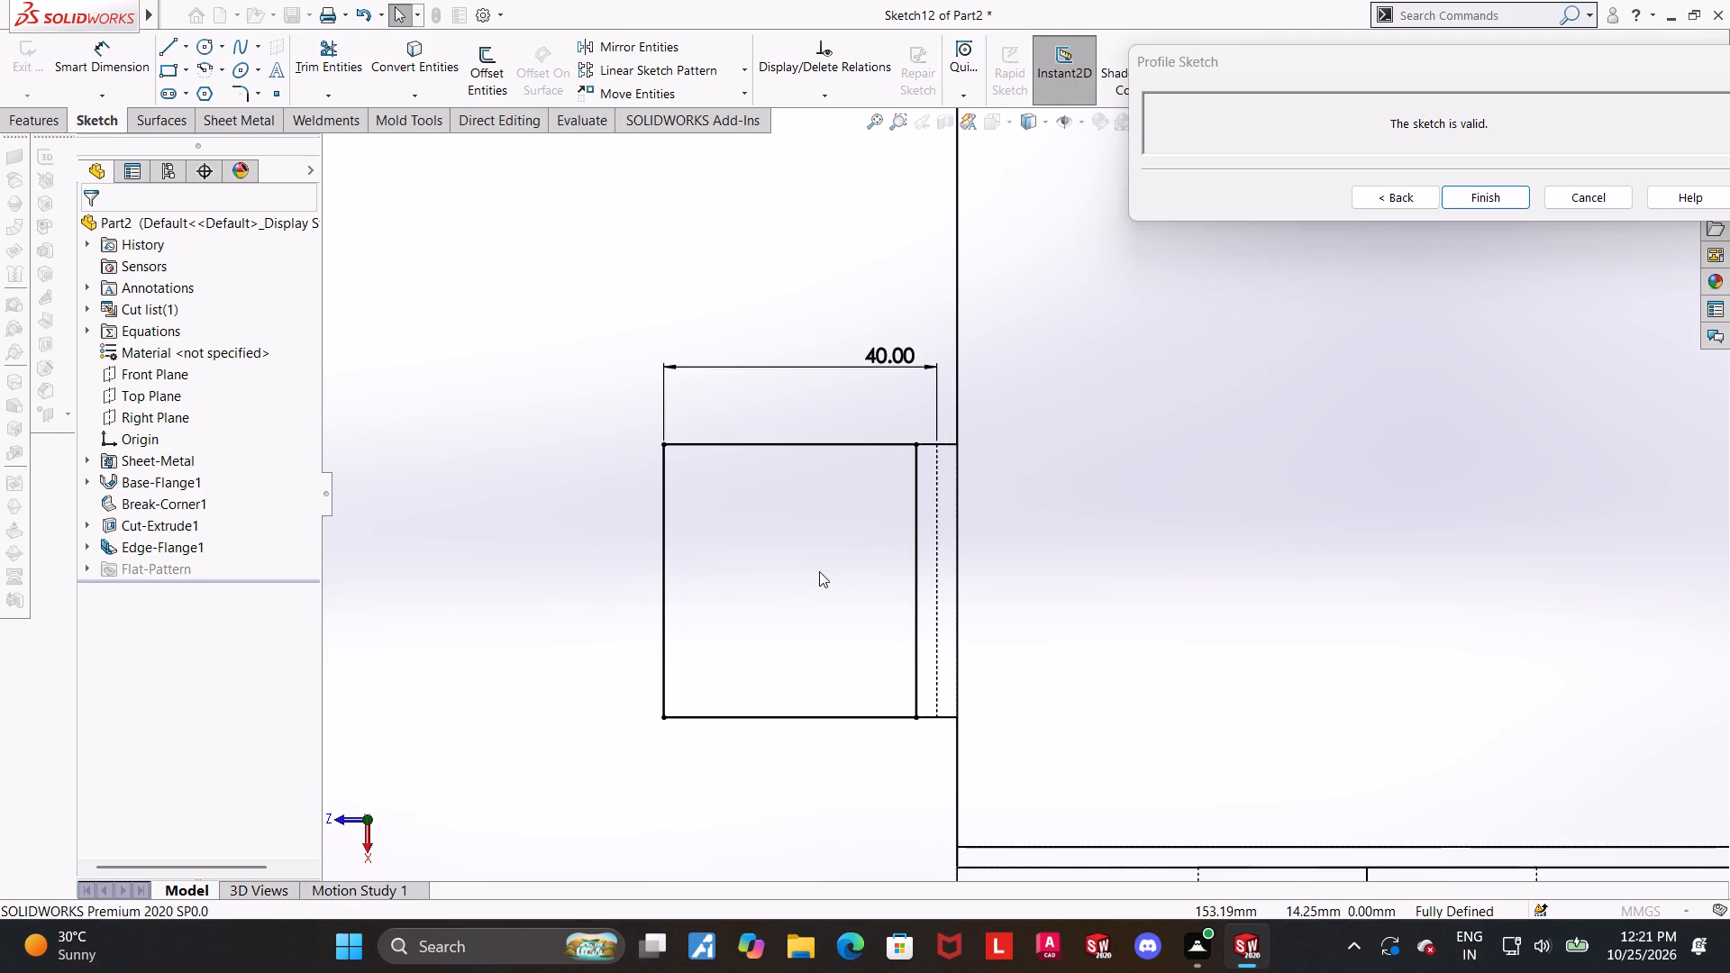
scroll(824, 571, up, 1)
middle_drag(1033, 637, 967, 631)
scroll(1007, 638, up, 1)
middle_drag(1035, 655, 1086, 631)
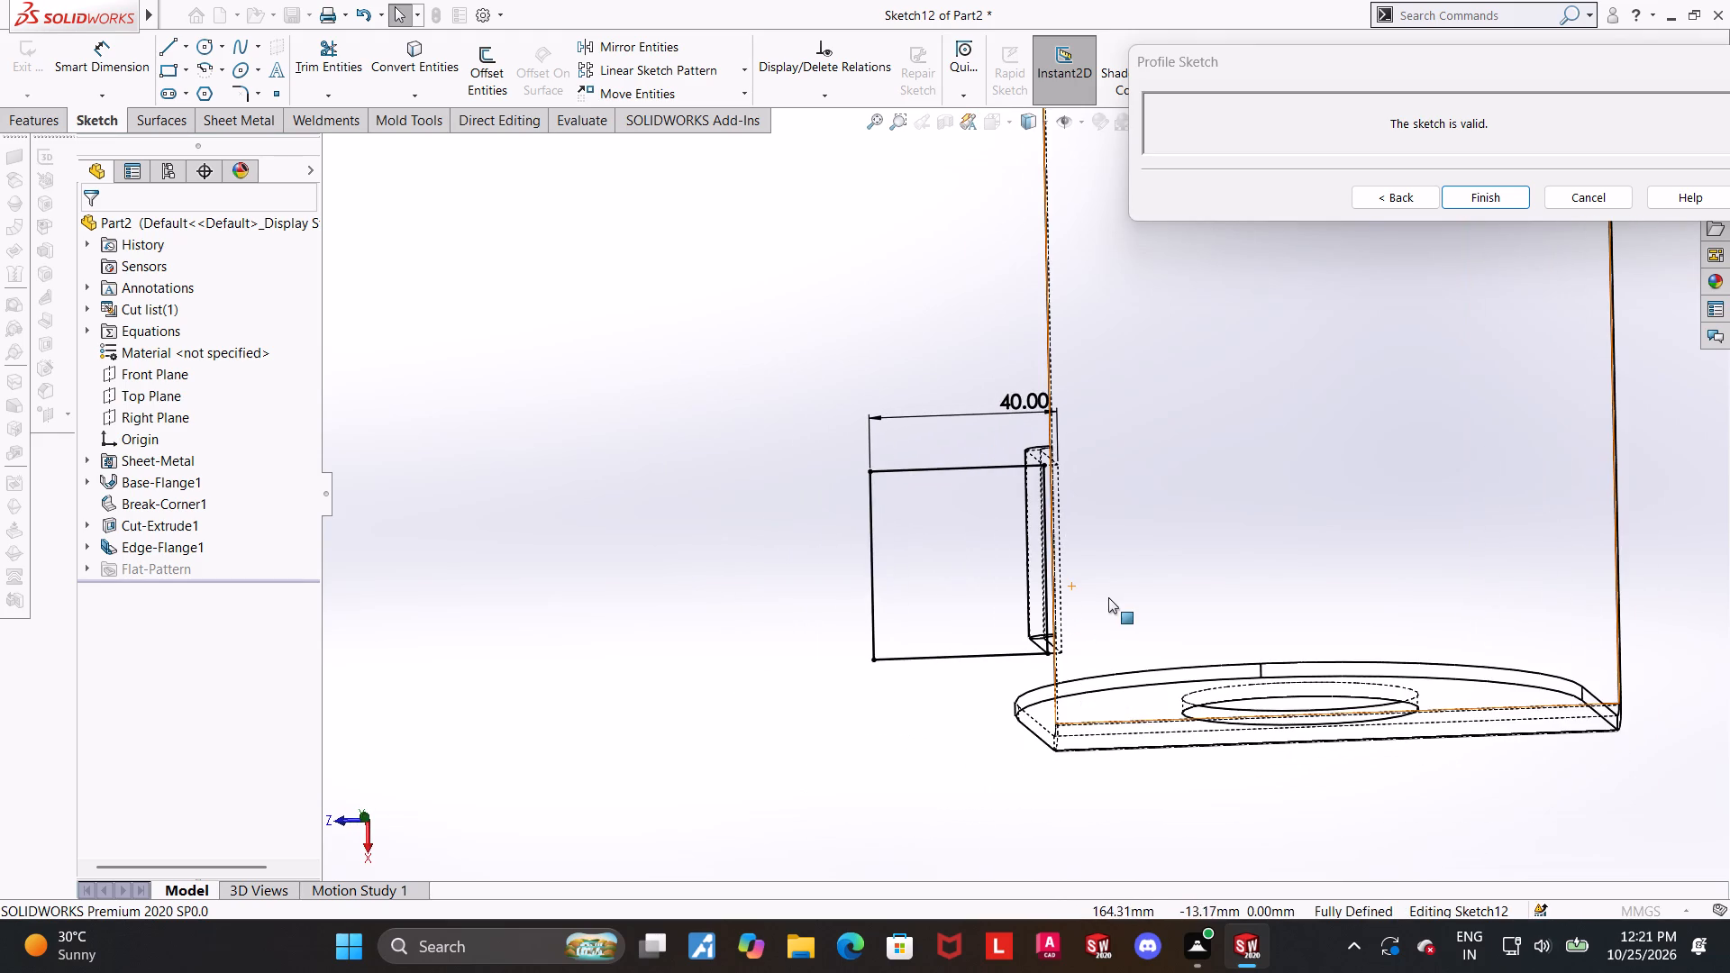
click(1387, 190)
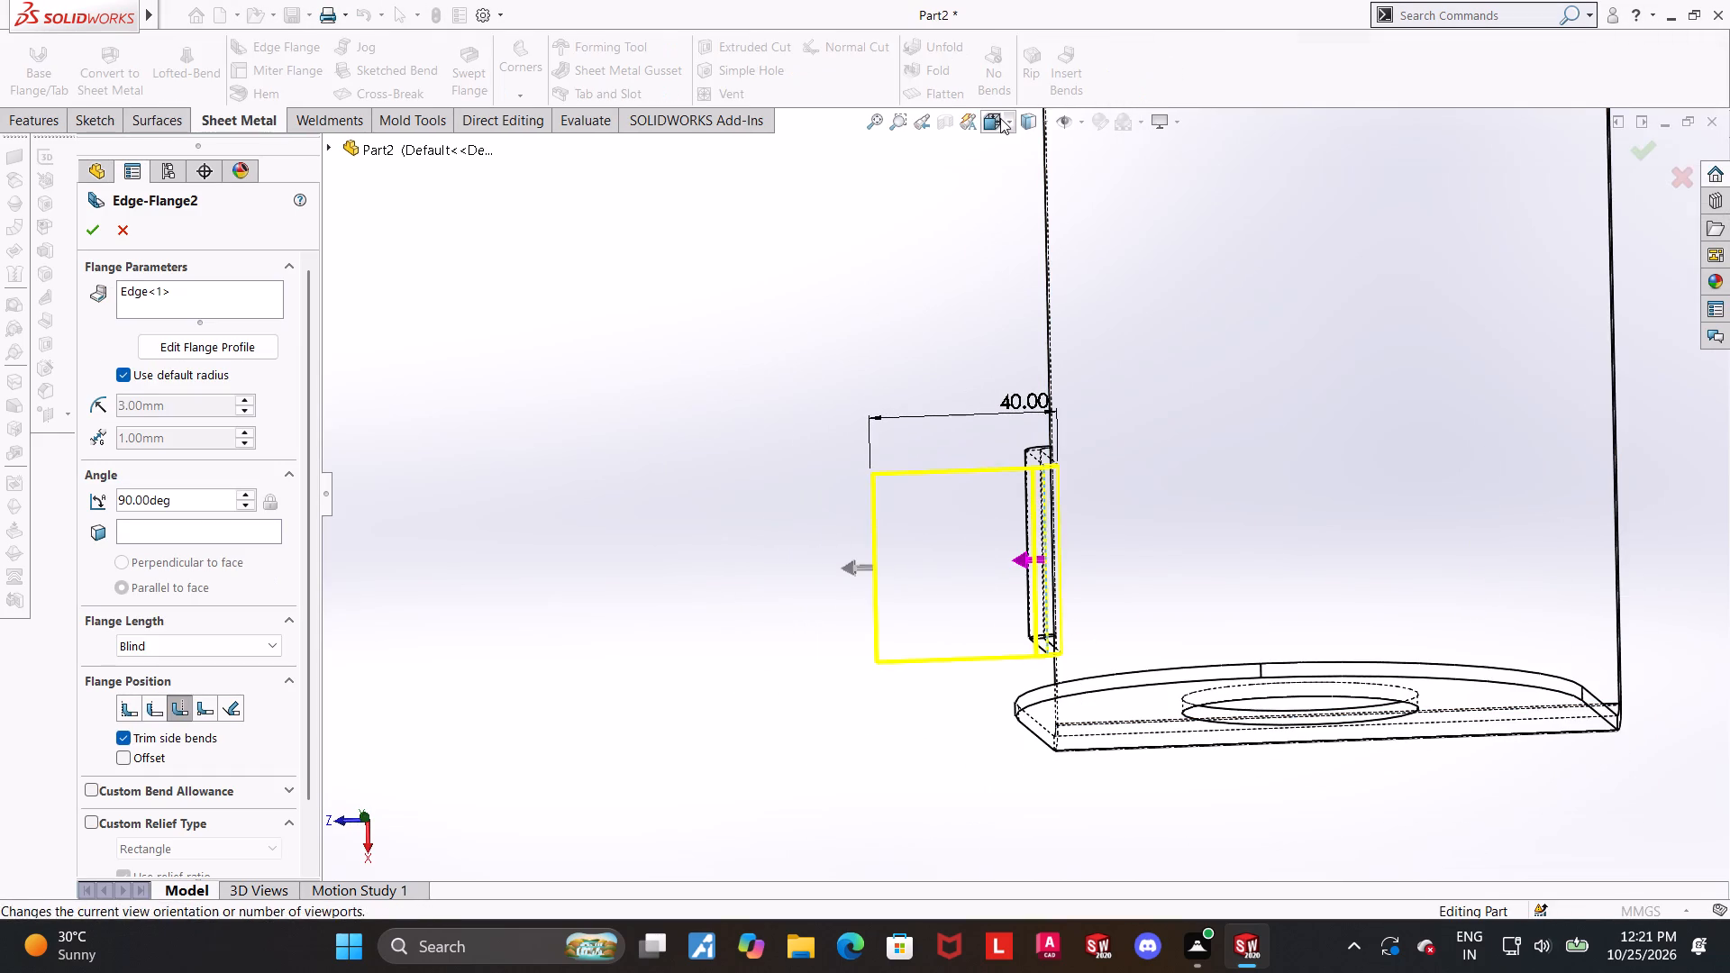
click(1000, 118)
click(733, 631)
scroll(892, 784, up, 2)
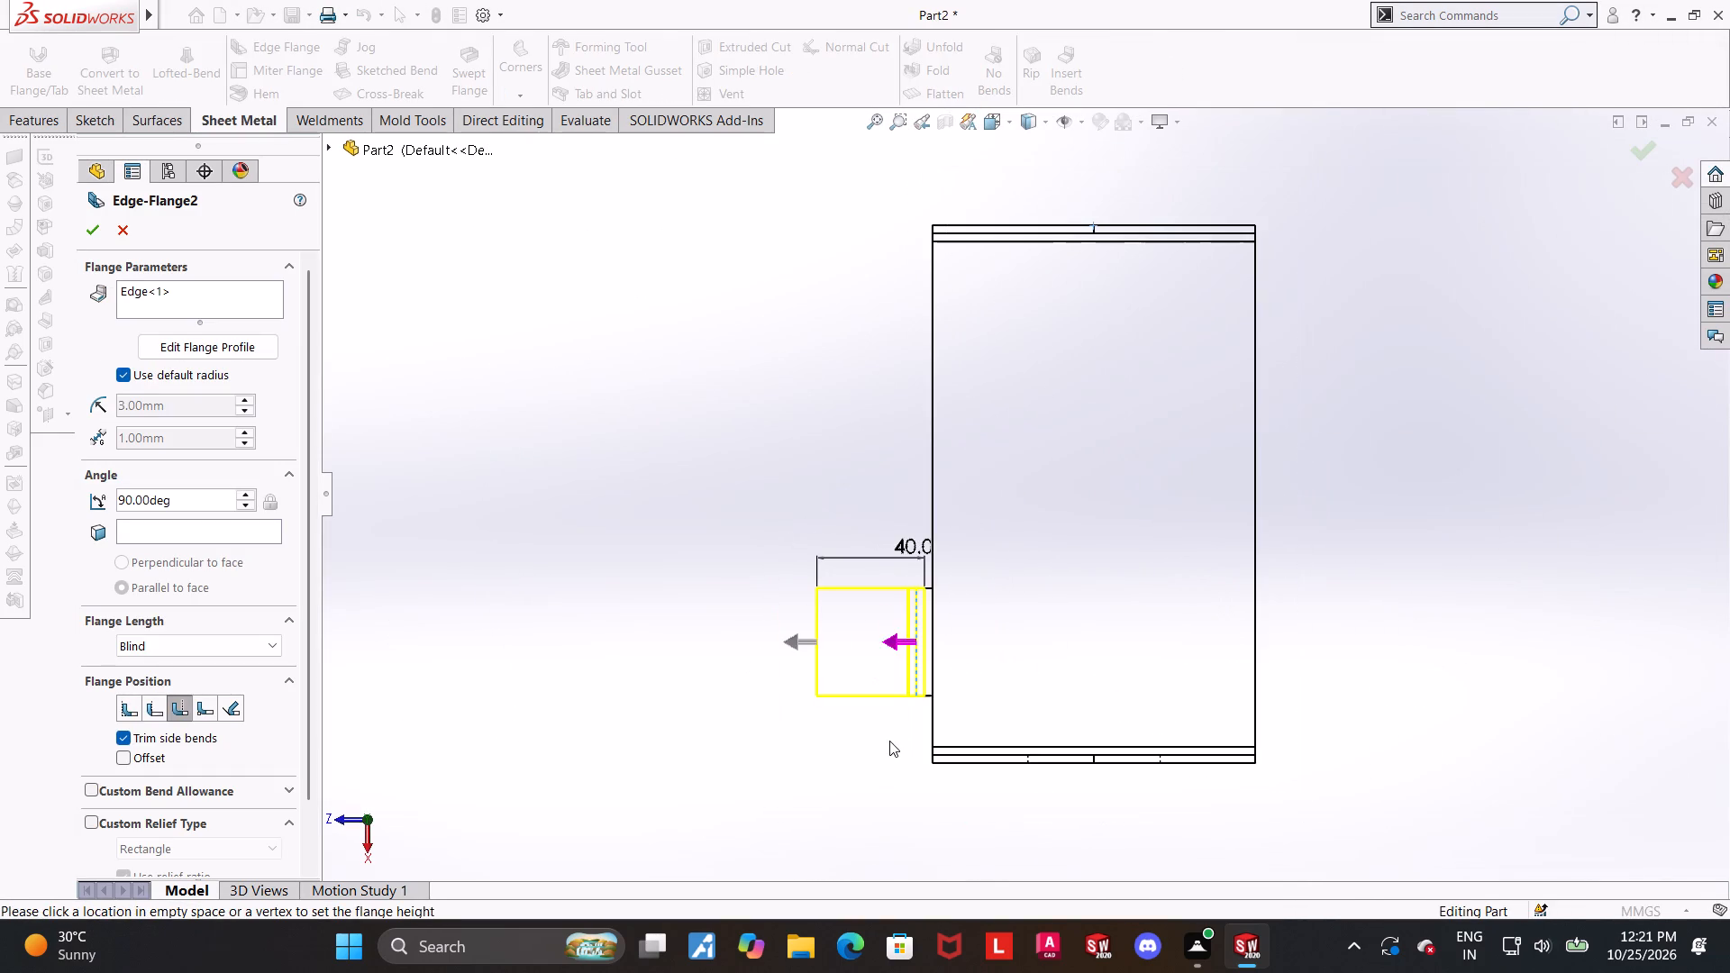
scroll(938, 729, down, 3)
scroll(910, 437, down, 4)
scroll(1007, 758, up, 2)
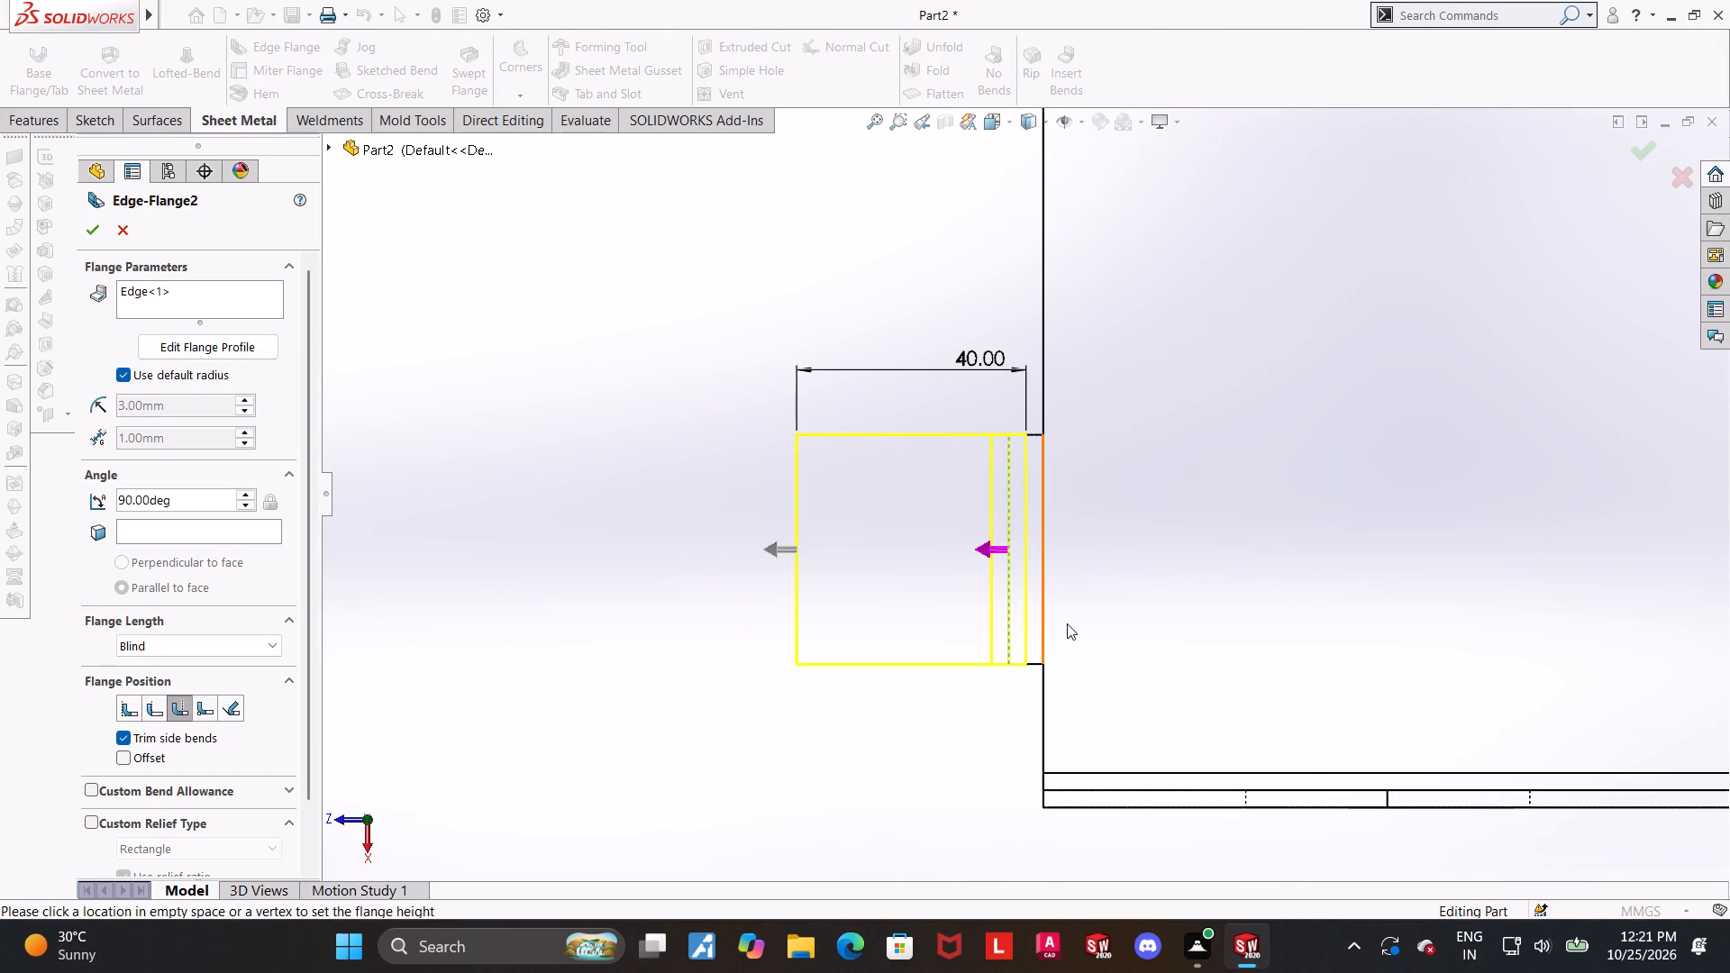
scroll(1070, 619, down, 1)
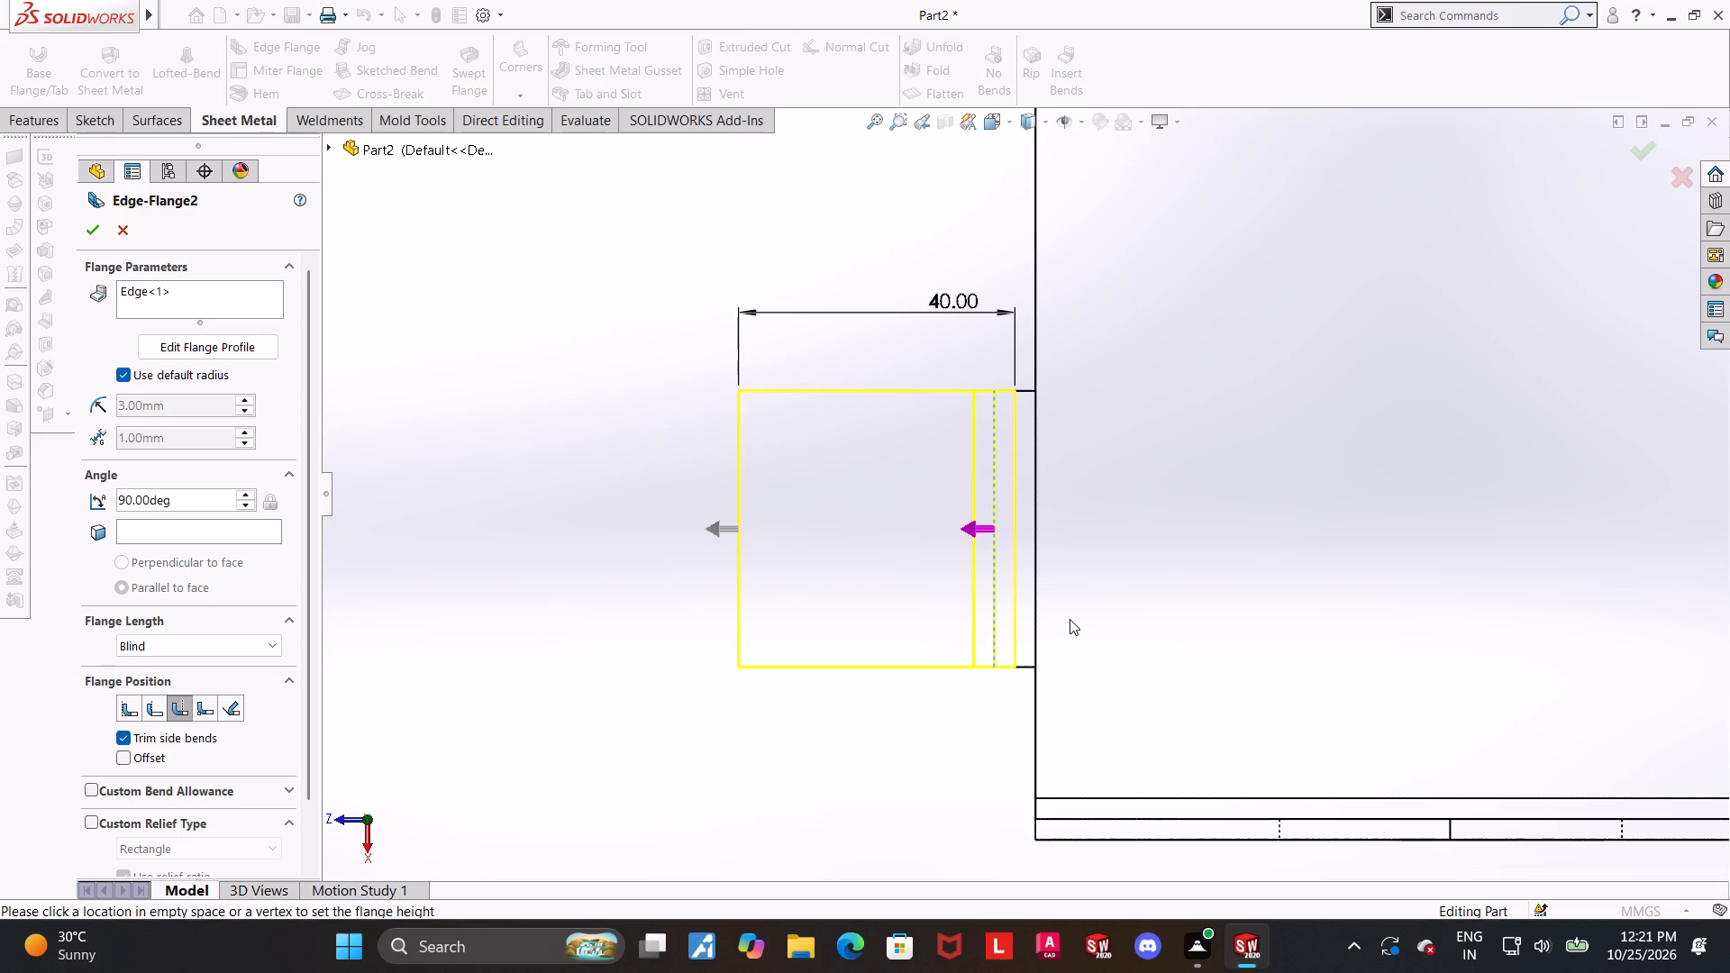
scroll(1070, 619, down, 1)
scroll(1085, 674, up, 1)
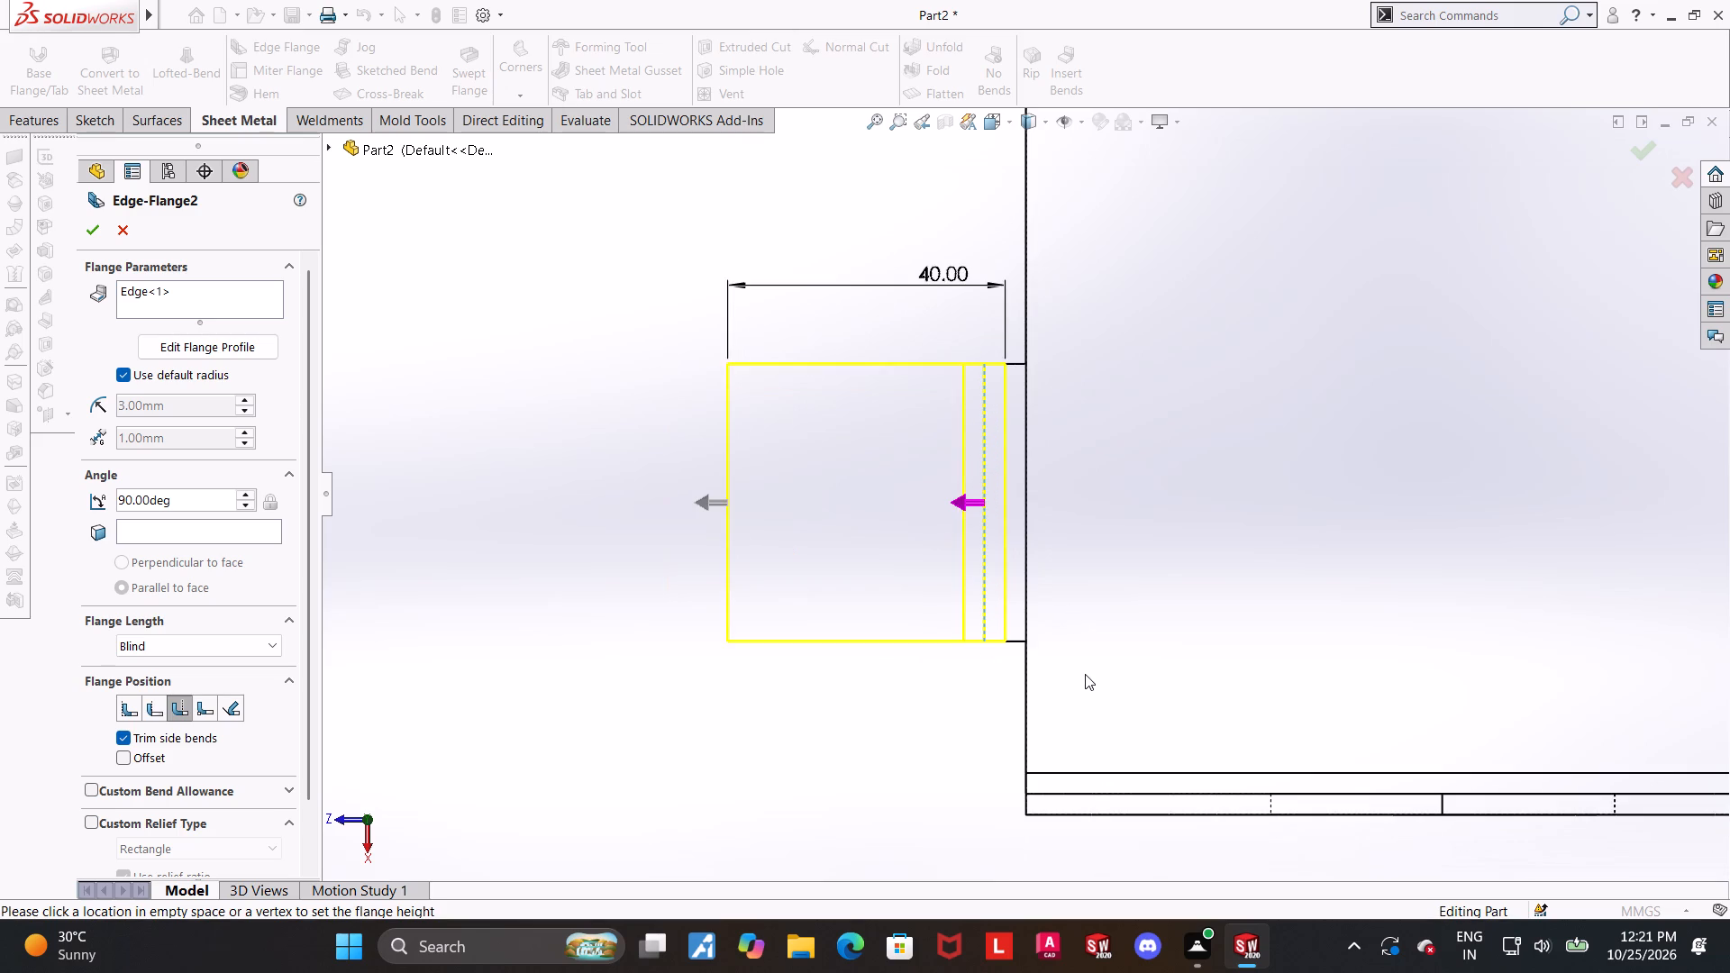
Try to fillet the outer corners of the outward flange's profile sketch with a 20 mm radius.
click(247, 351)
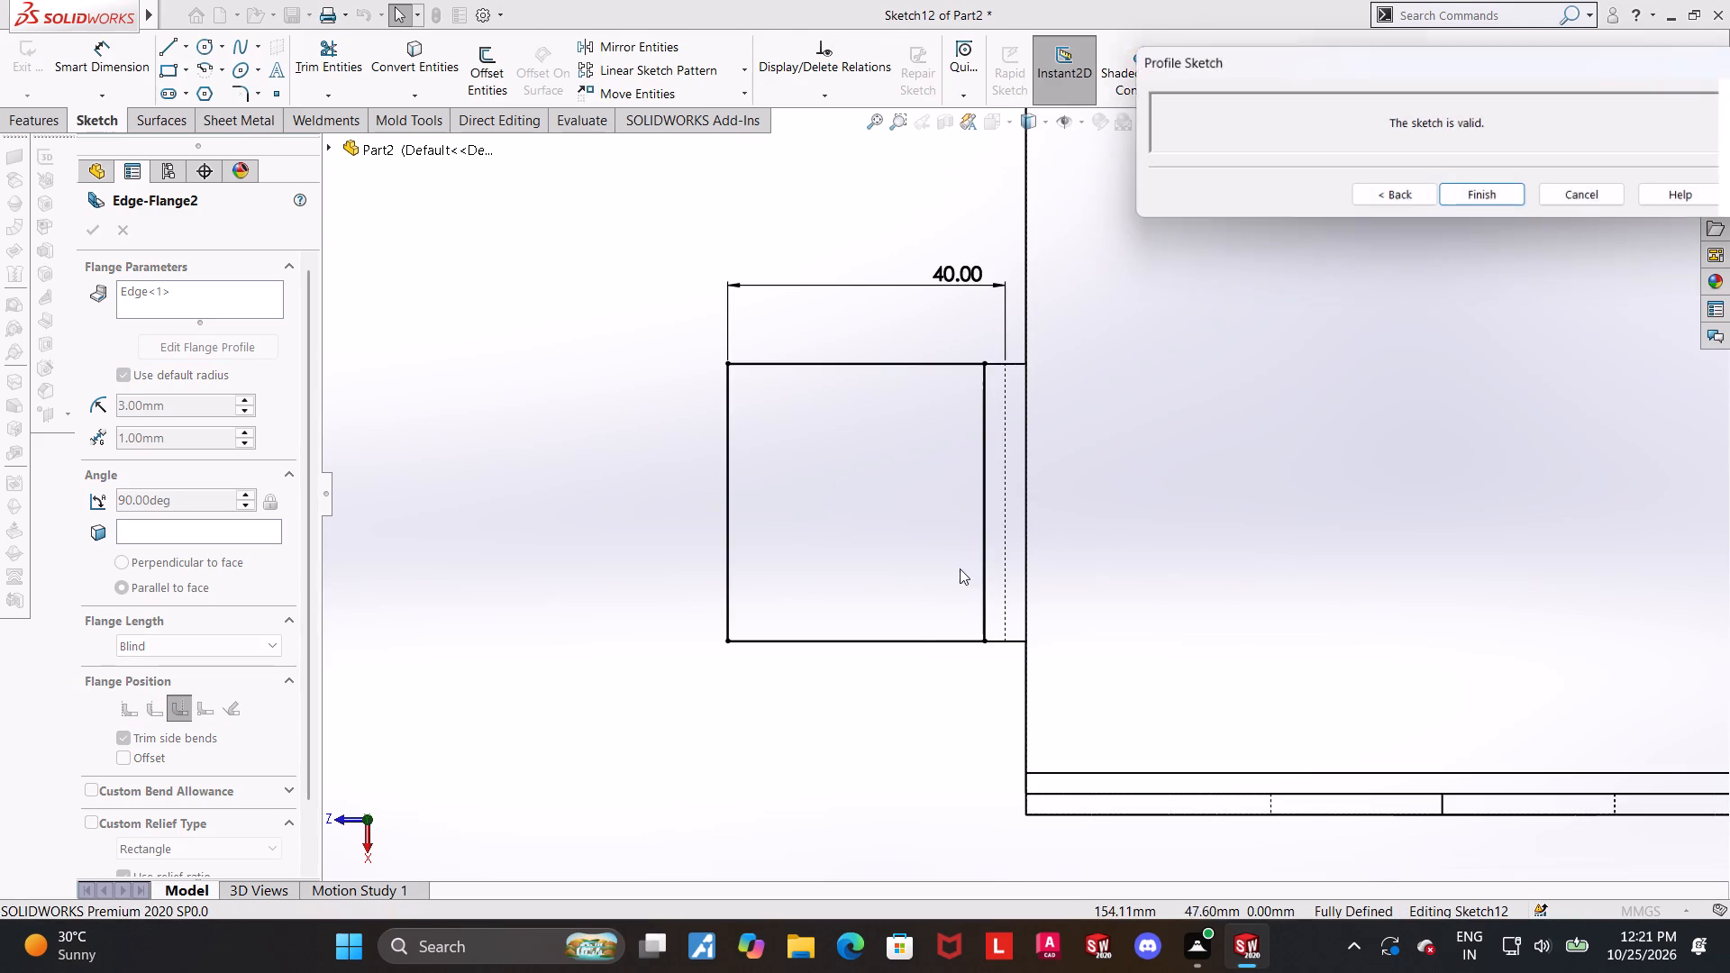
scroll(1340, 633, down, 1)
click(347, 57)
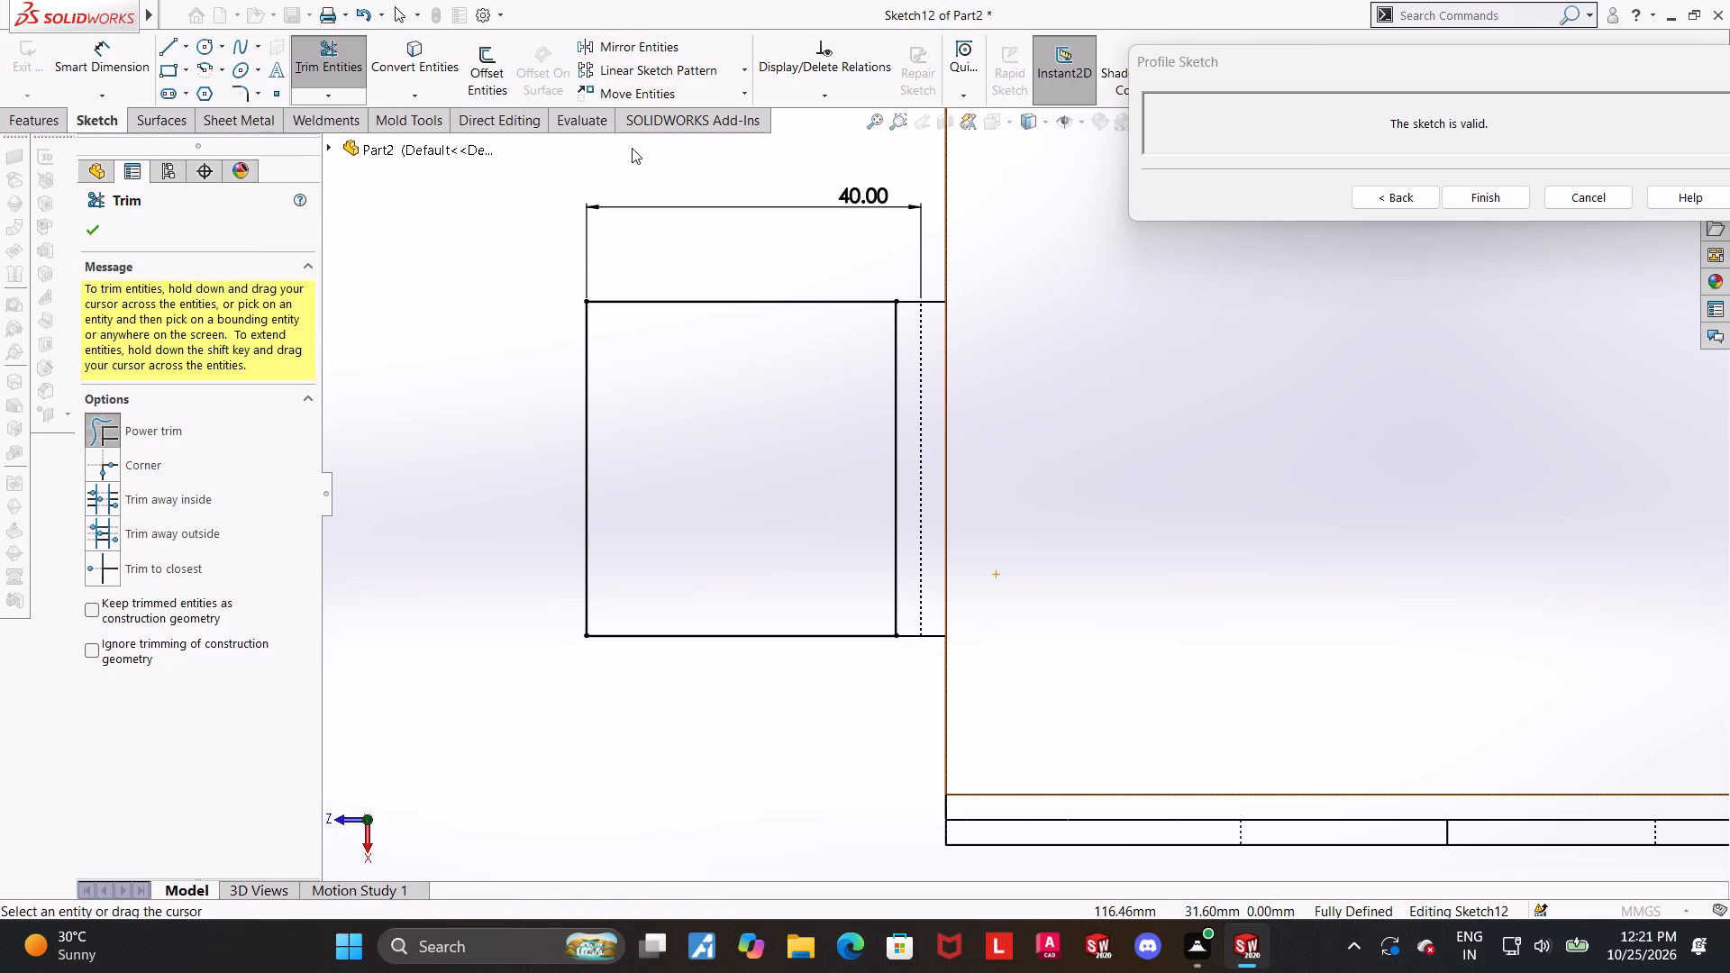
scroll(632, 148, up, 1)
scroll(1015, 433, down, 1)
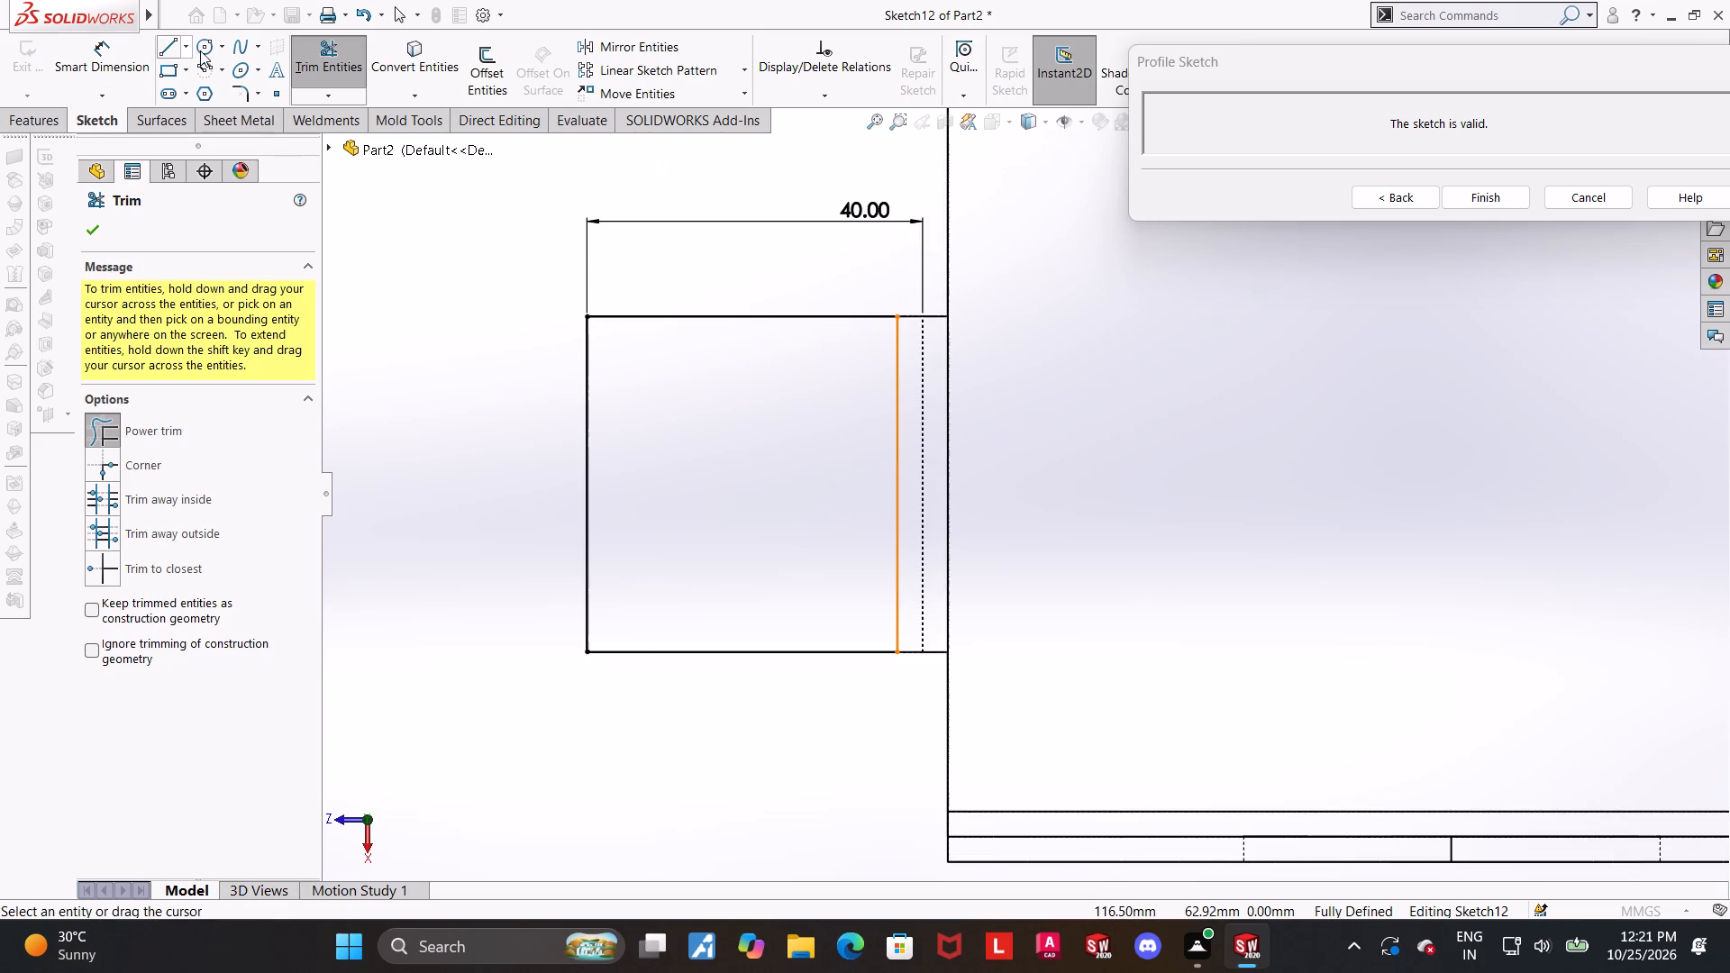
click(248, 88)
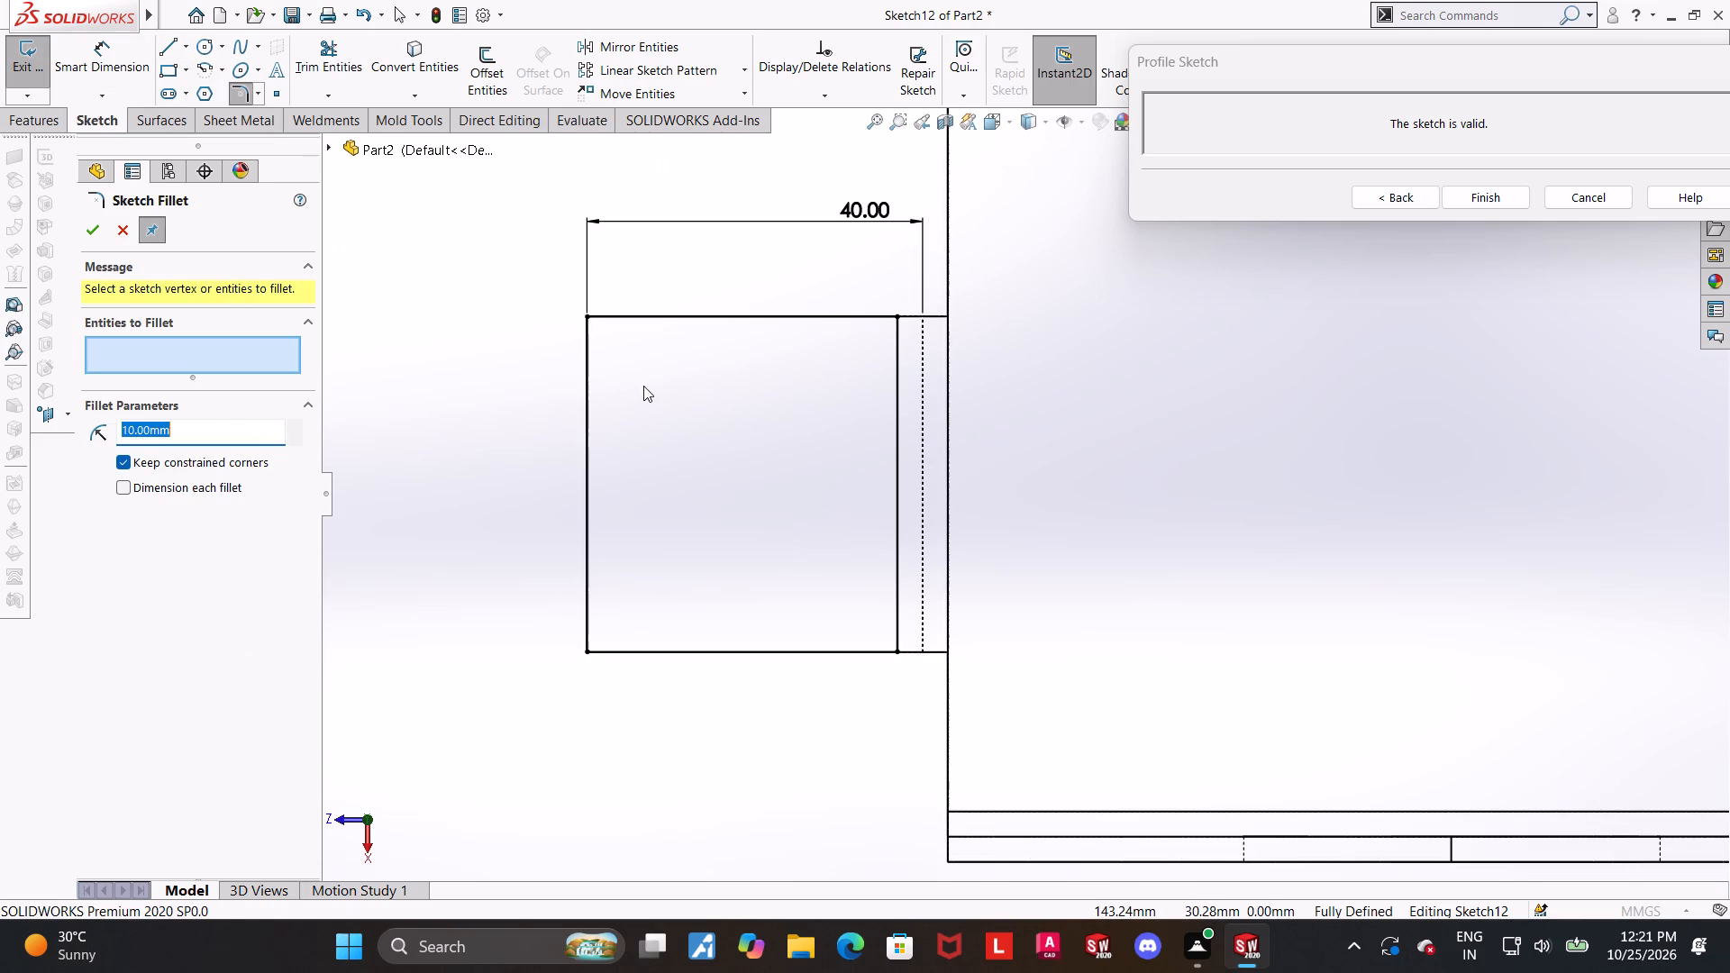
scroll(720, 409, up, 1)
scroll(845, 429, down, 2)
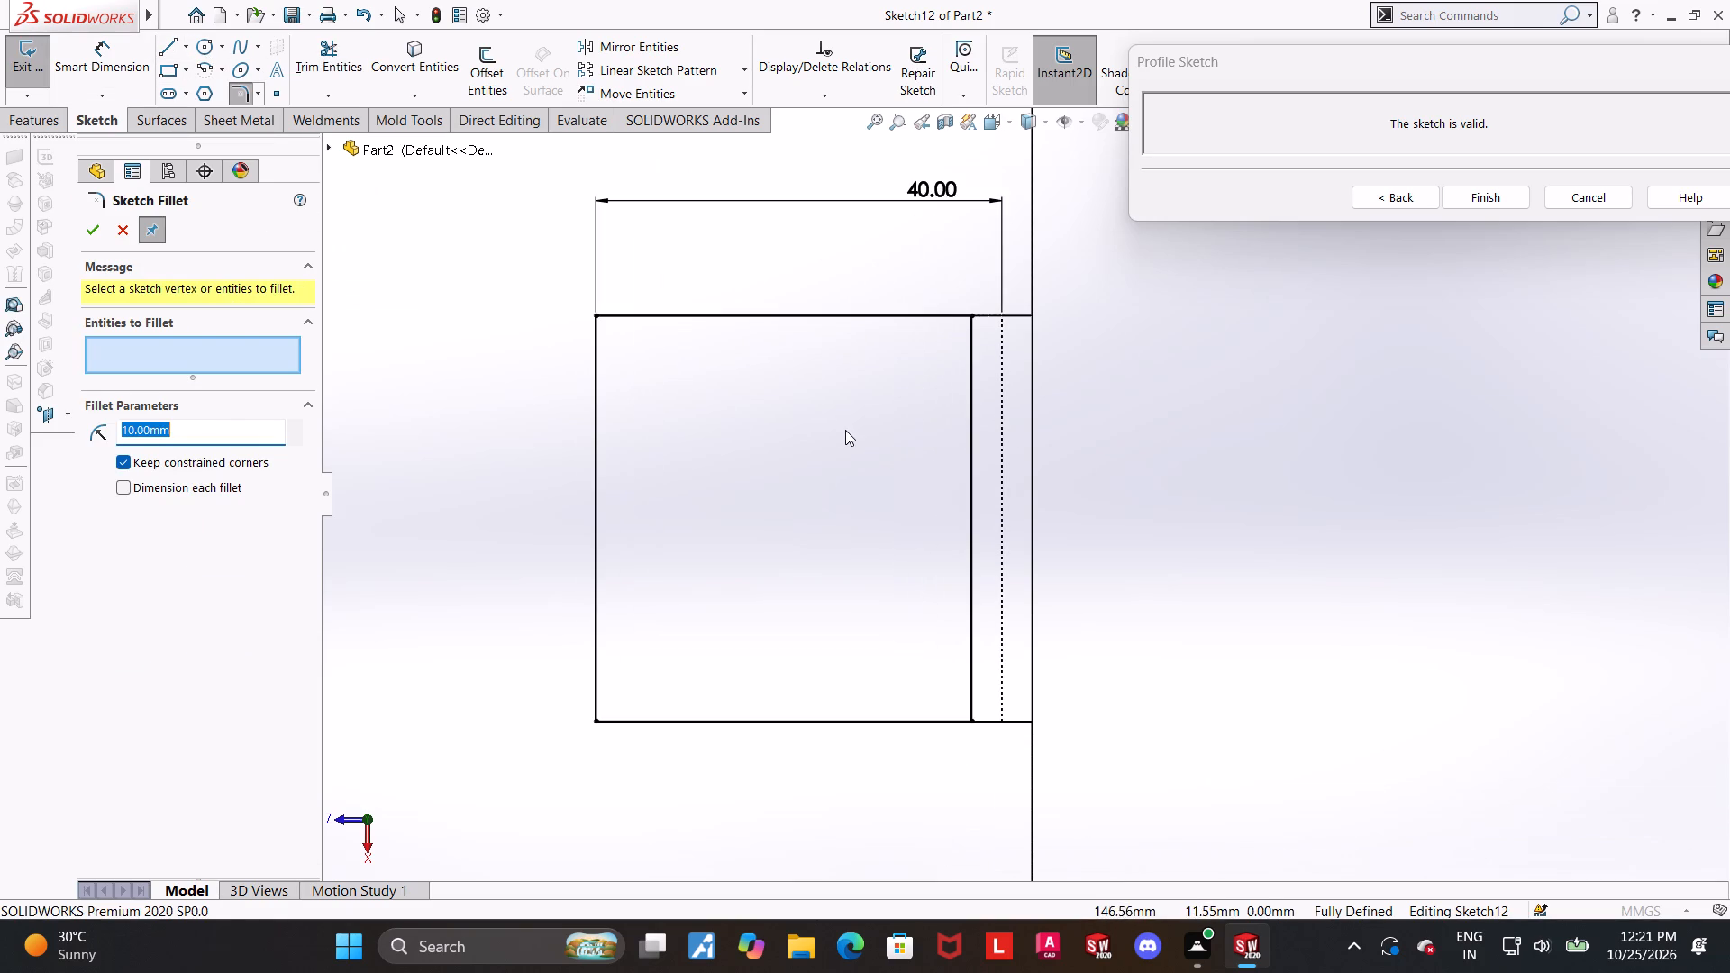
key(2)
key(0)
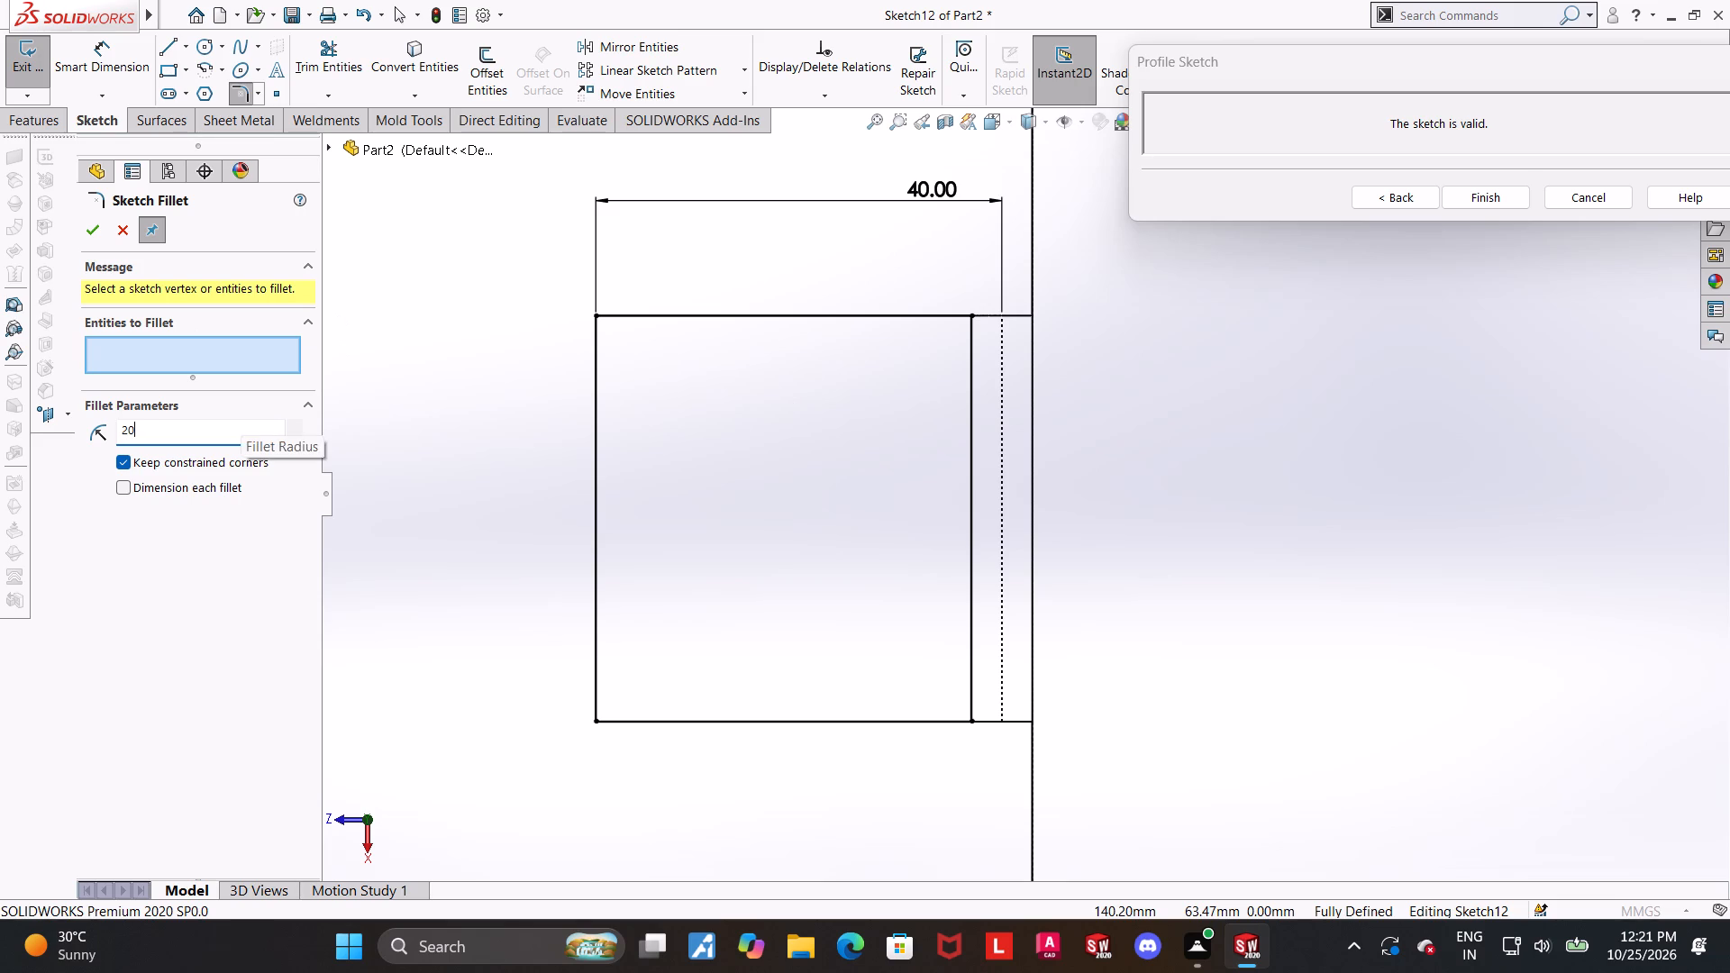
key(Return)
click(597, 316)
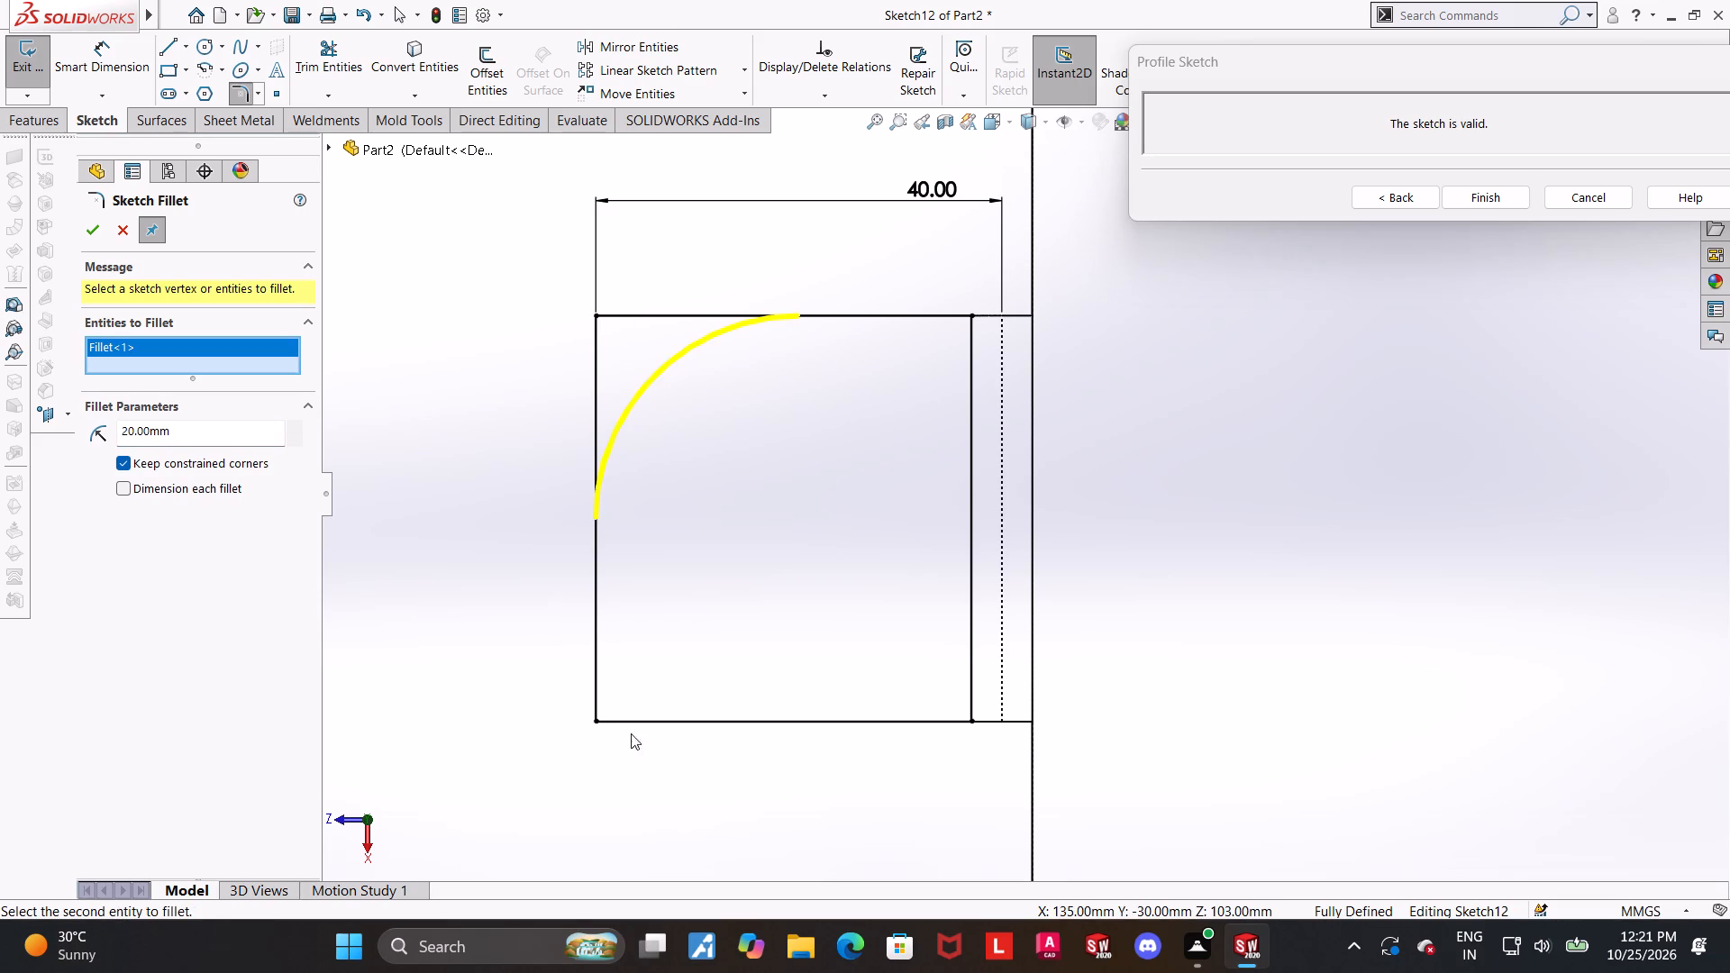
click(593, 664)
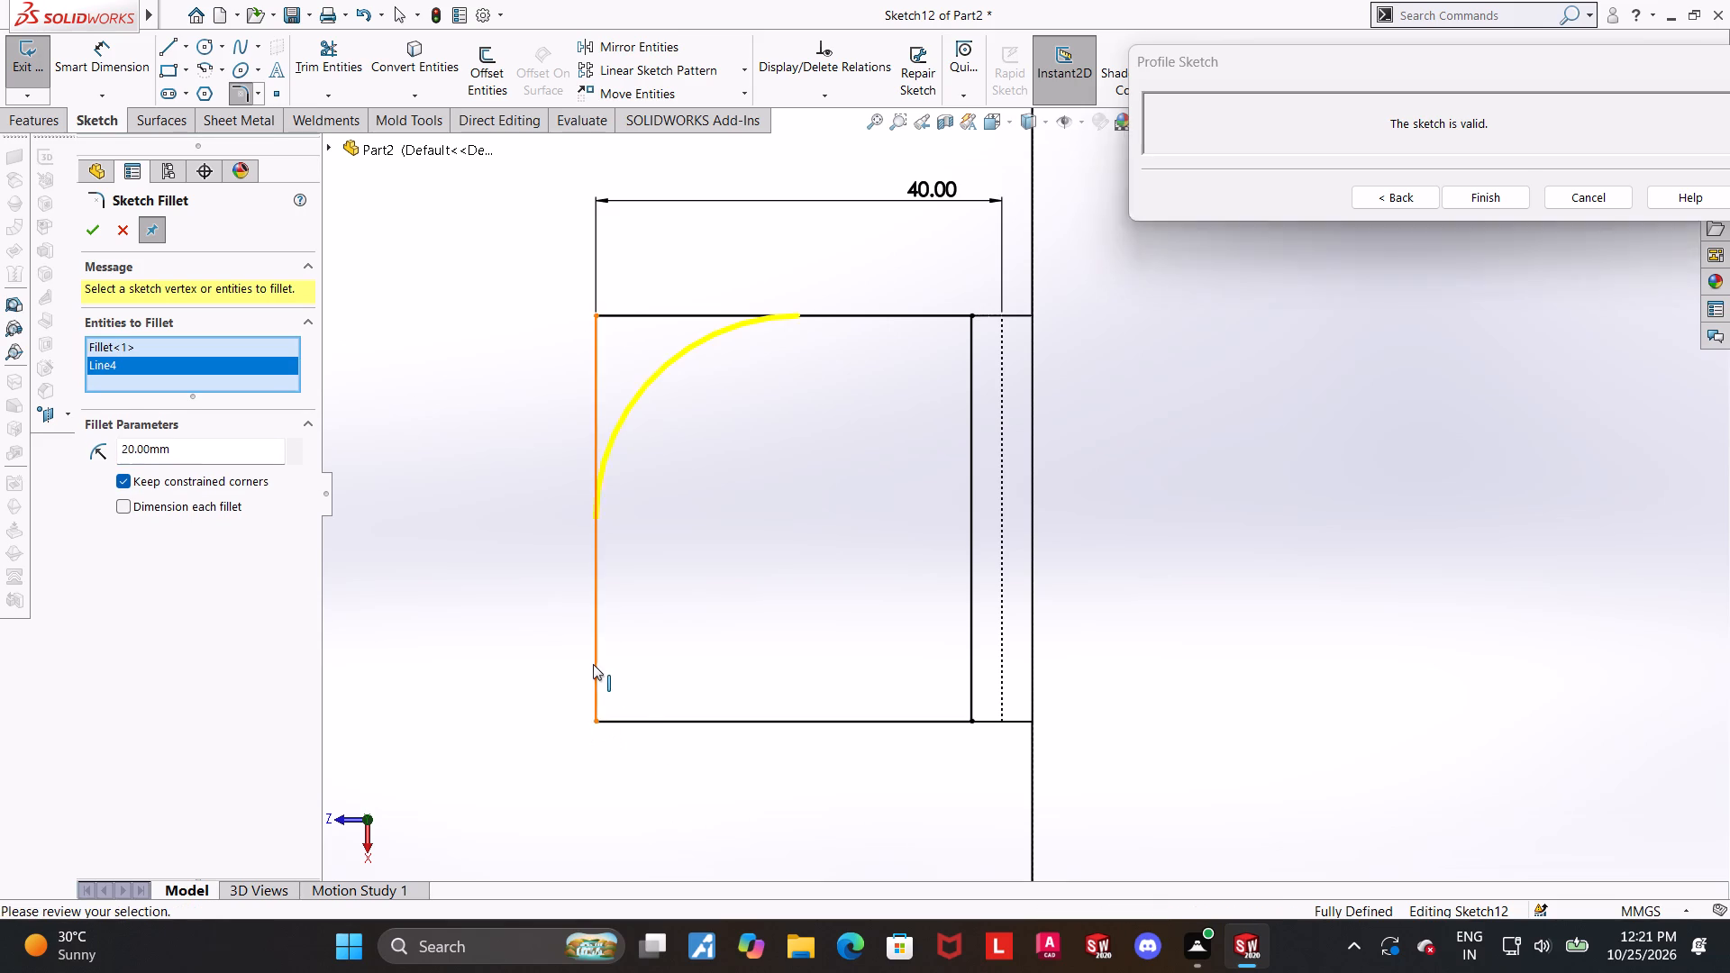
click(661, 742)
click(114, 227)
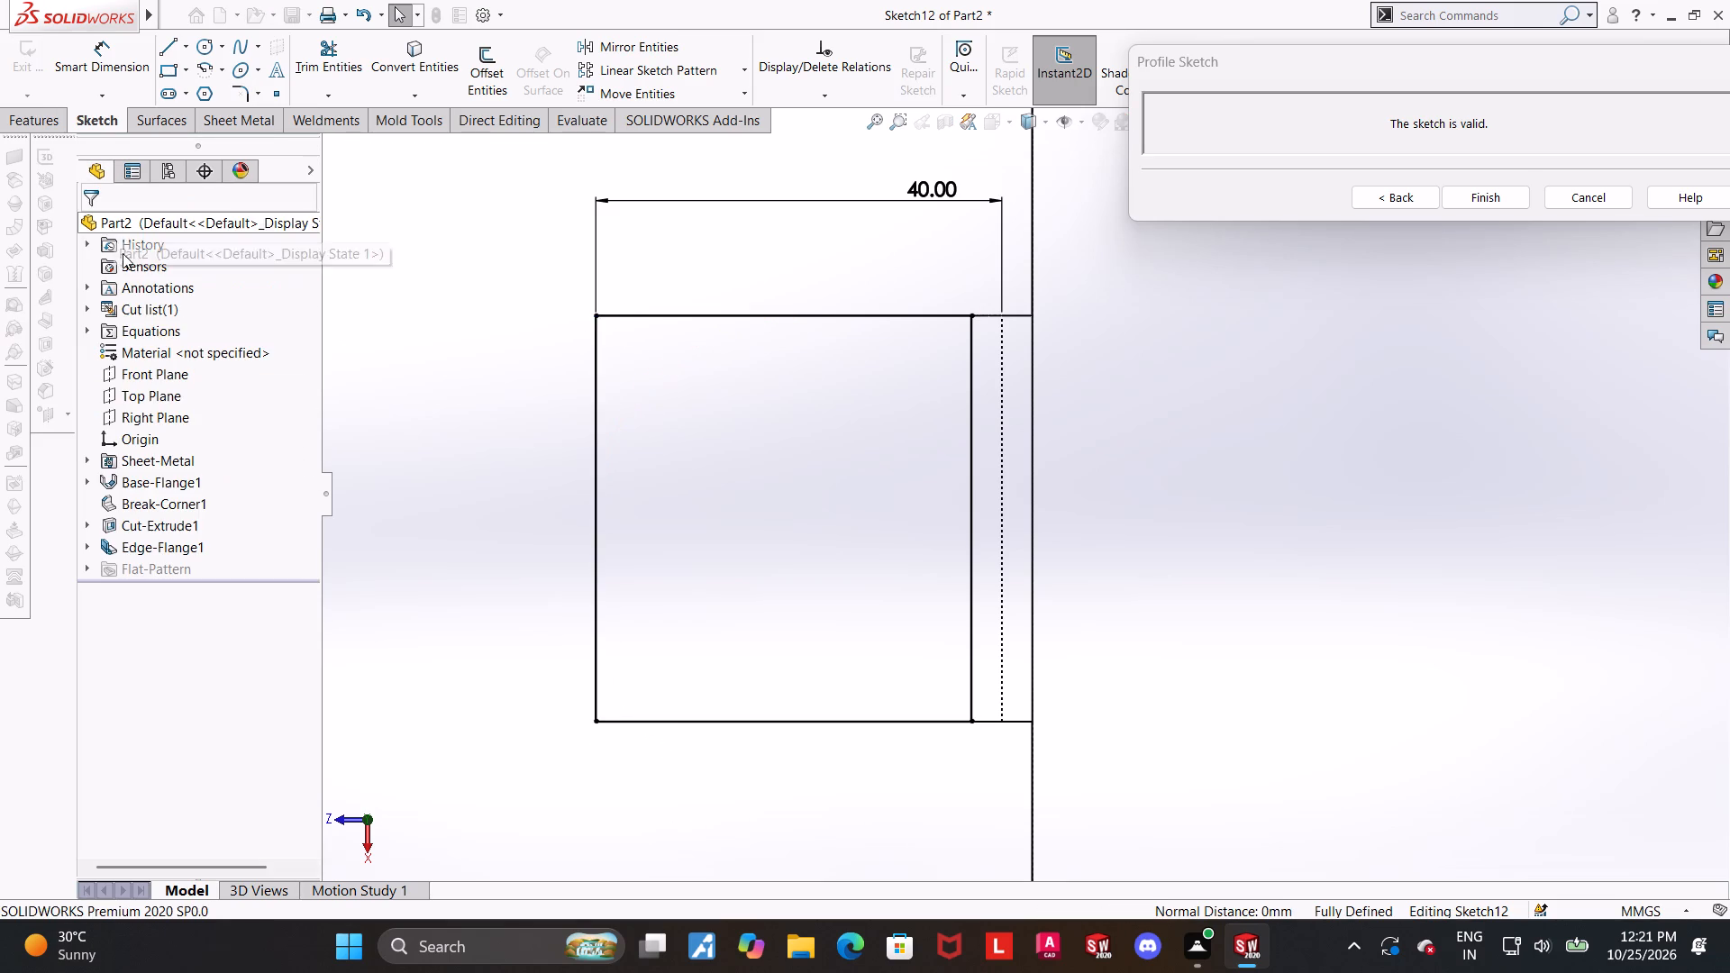
Examine the outward flange's profile in relation to the tab and the whole part from several angles, and return to the flange settings.
scroll(556, 565, up, 2)
scroll(1320, 474, down, 1)
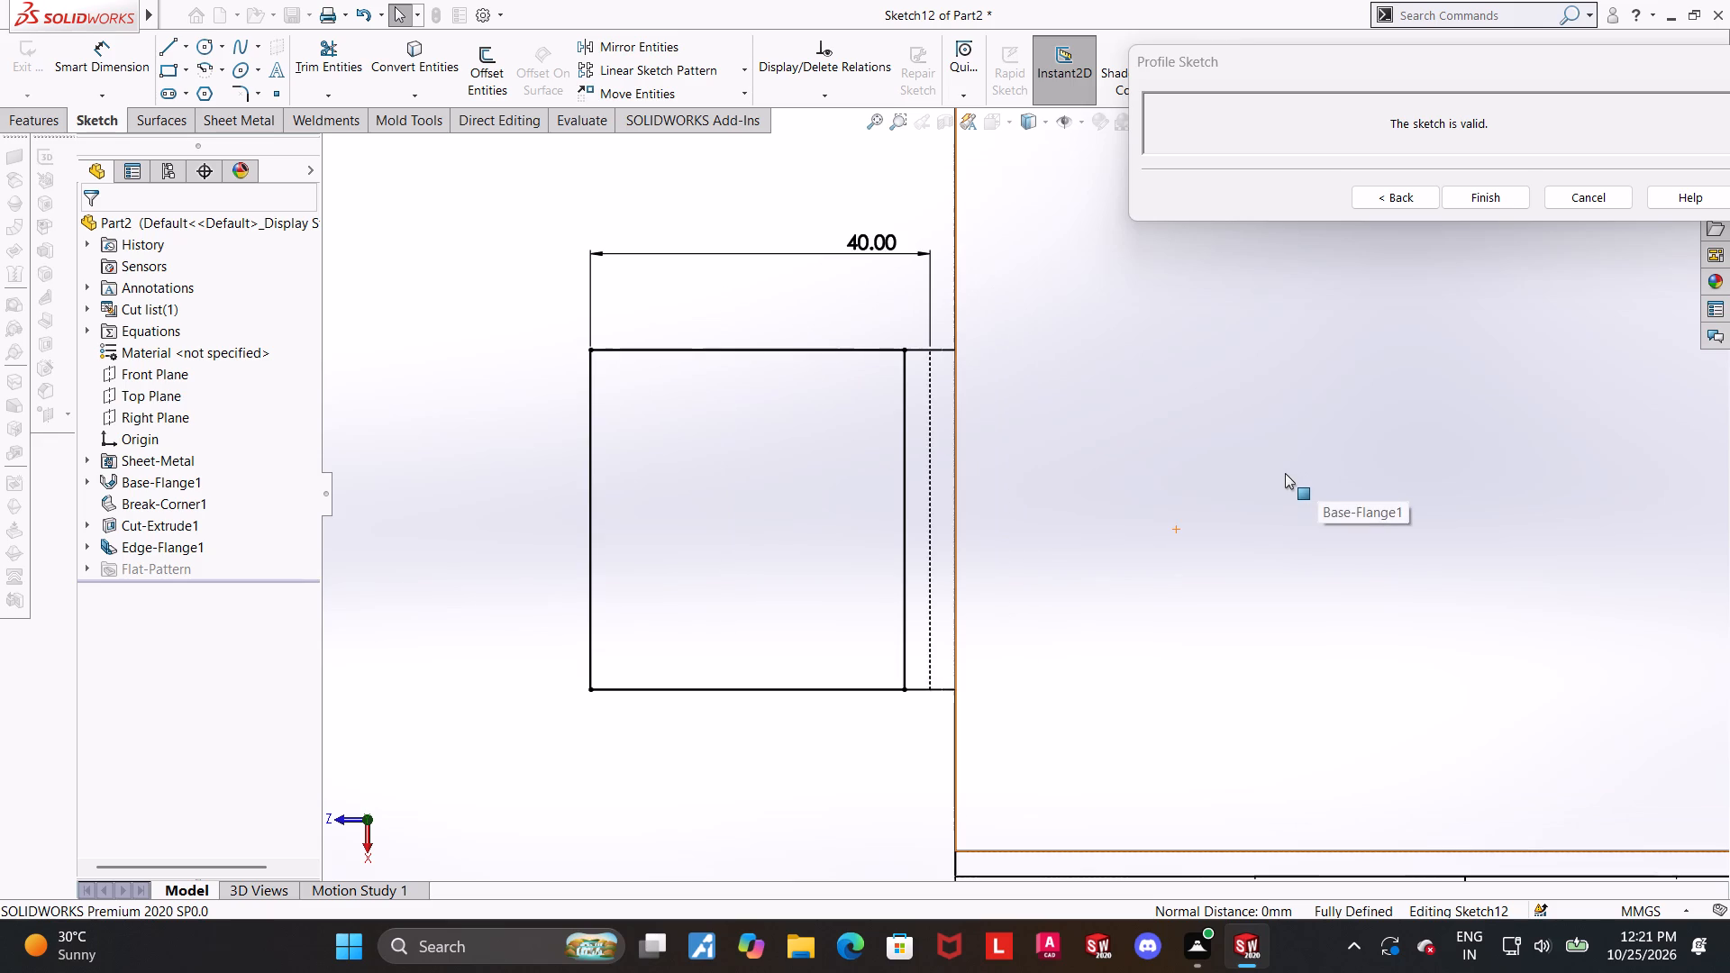
scroll(1234, 474, down, 1)
scroll(701, 194, up, 2)
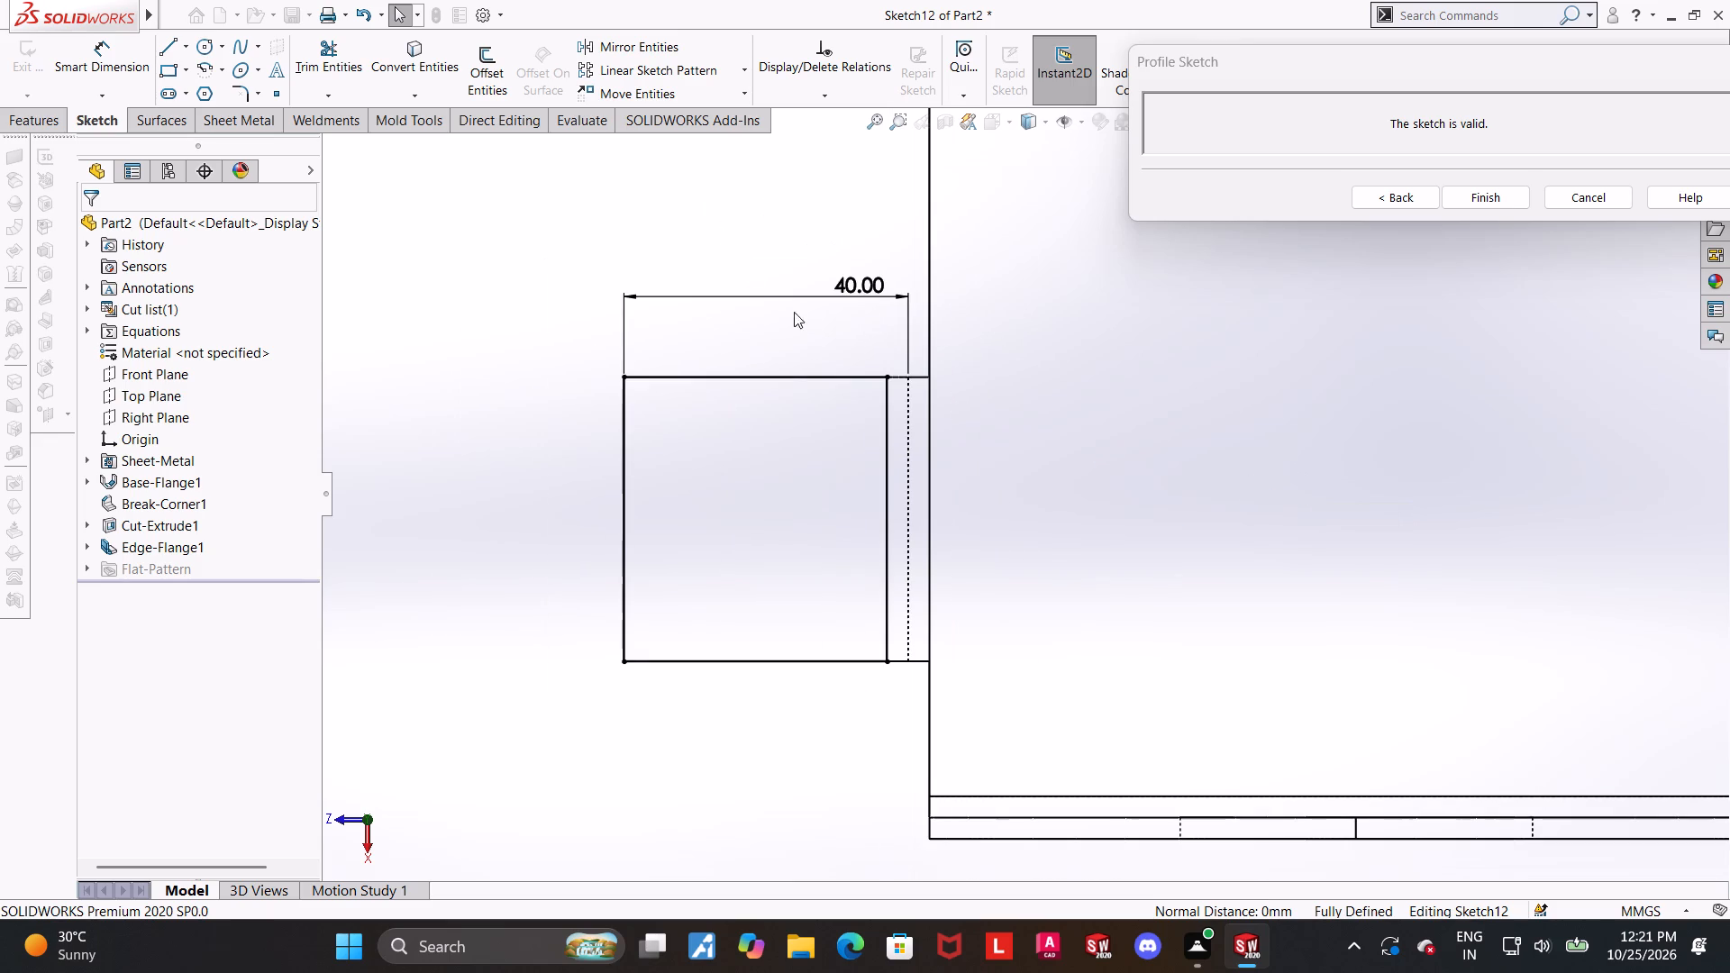
scroll(890, 341, down, 1)
scroll(946, 415, up, 5)
middle_drag(1112, 614, 1107, 580)
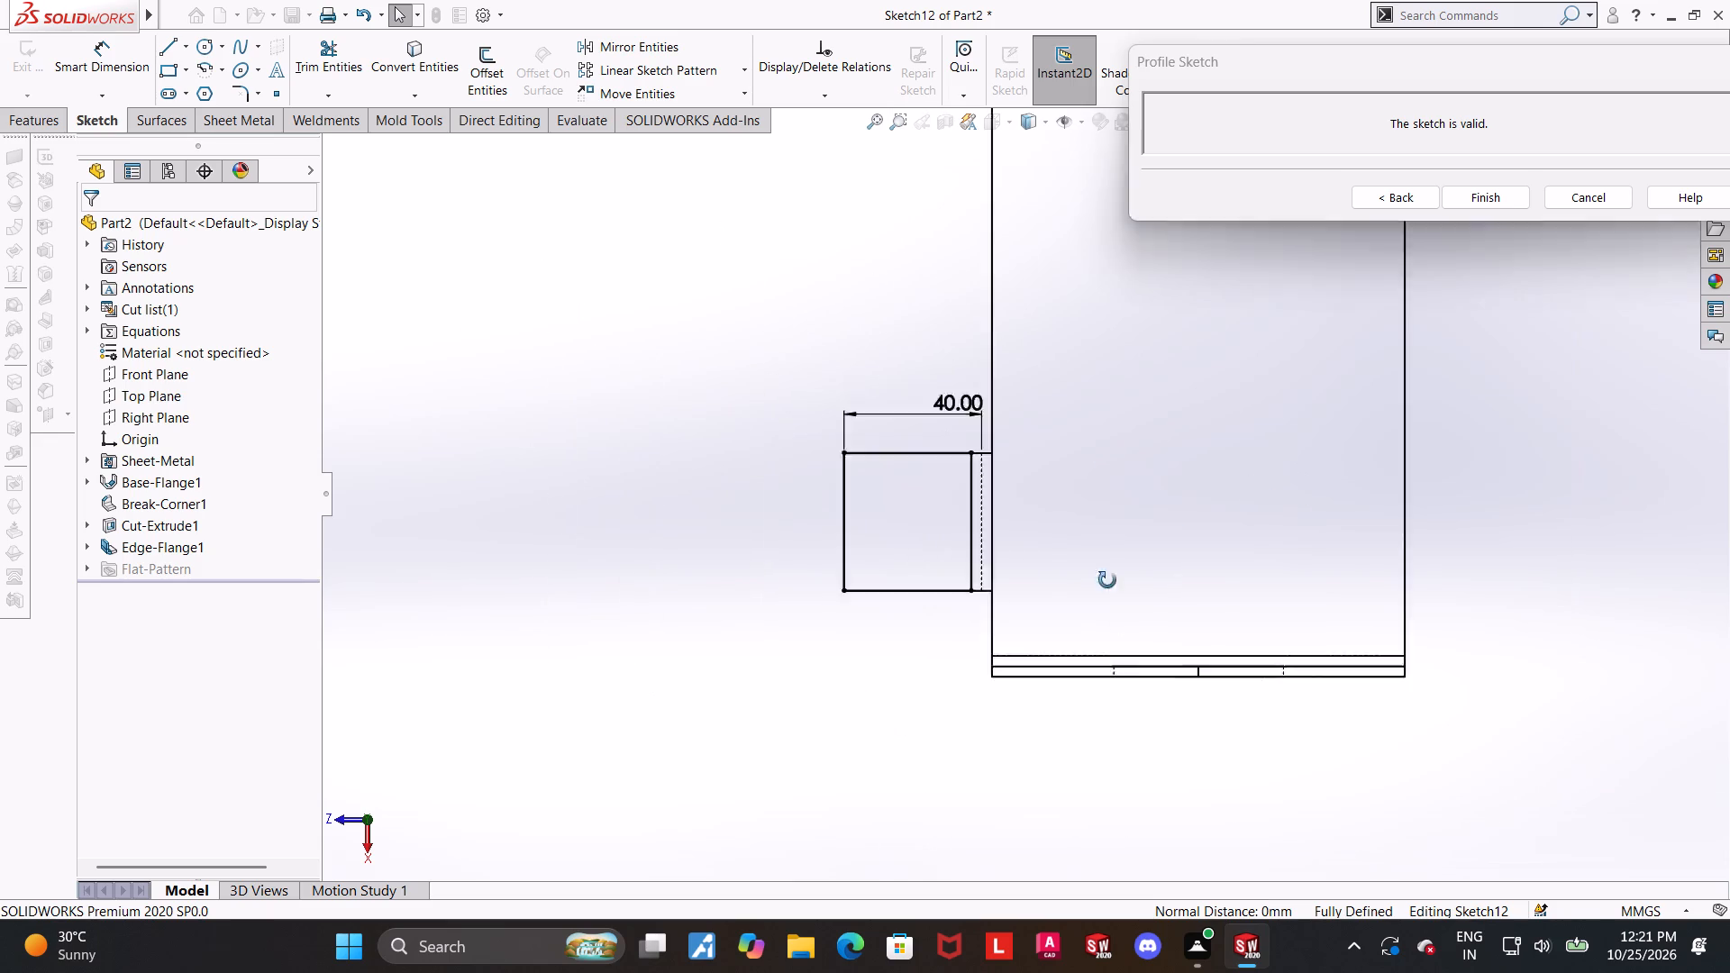
middle_drag(1107, 580, 1107, 221)
middle_drag(979, 714, 1196, 847)
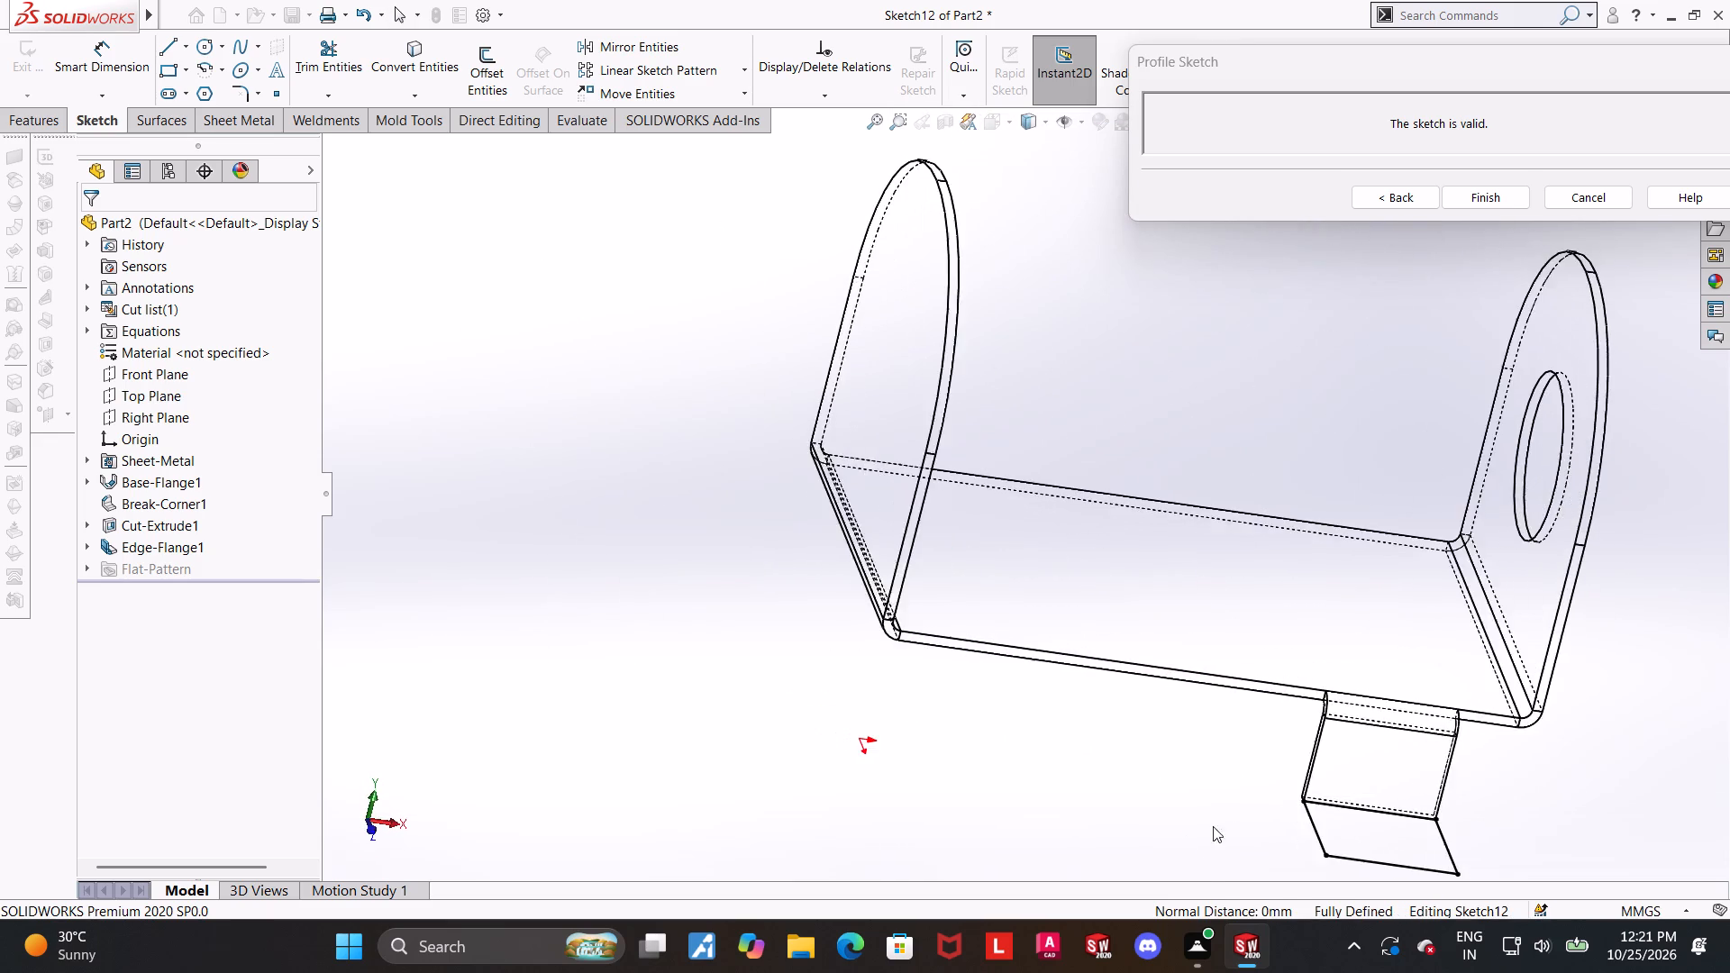
scroll(1460, 811, down, 5)
scroll(1368, 752, down, 4)
middle_drag(1355, 722, 1434, 724)
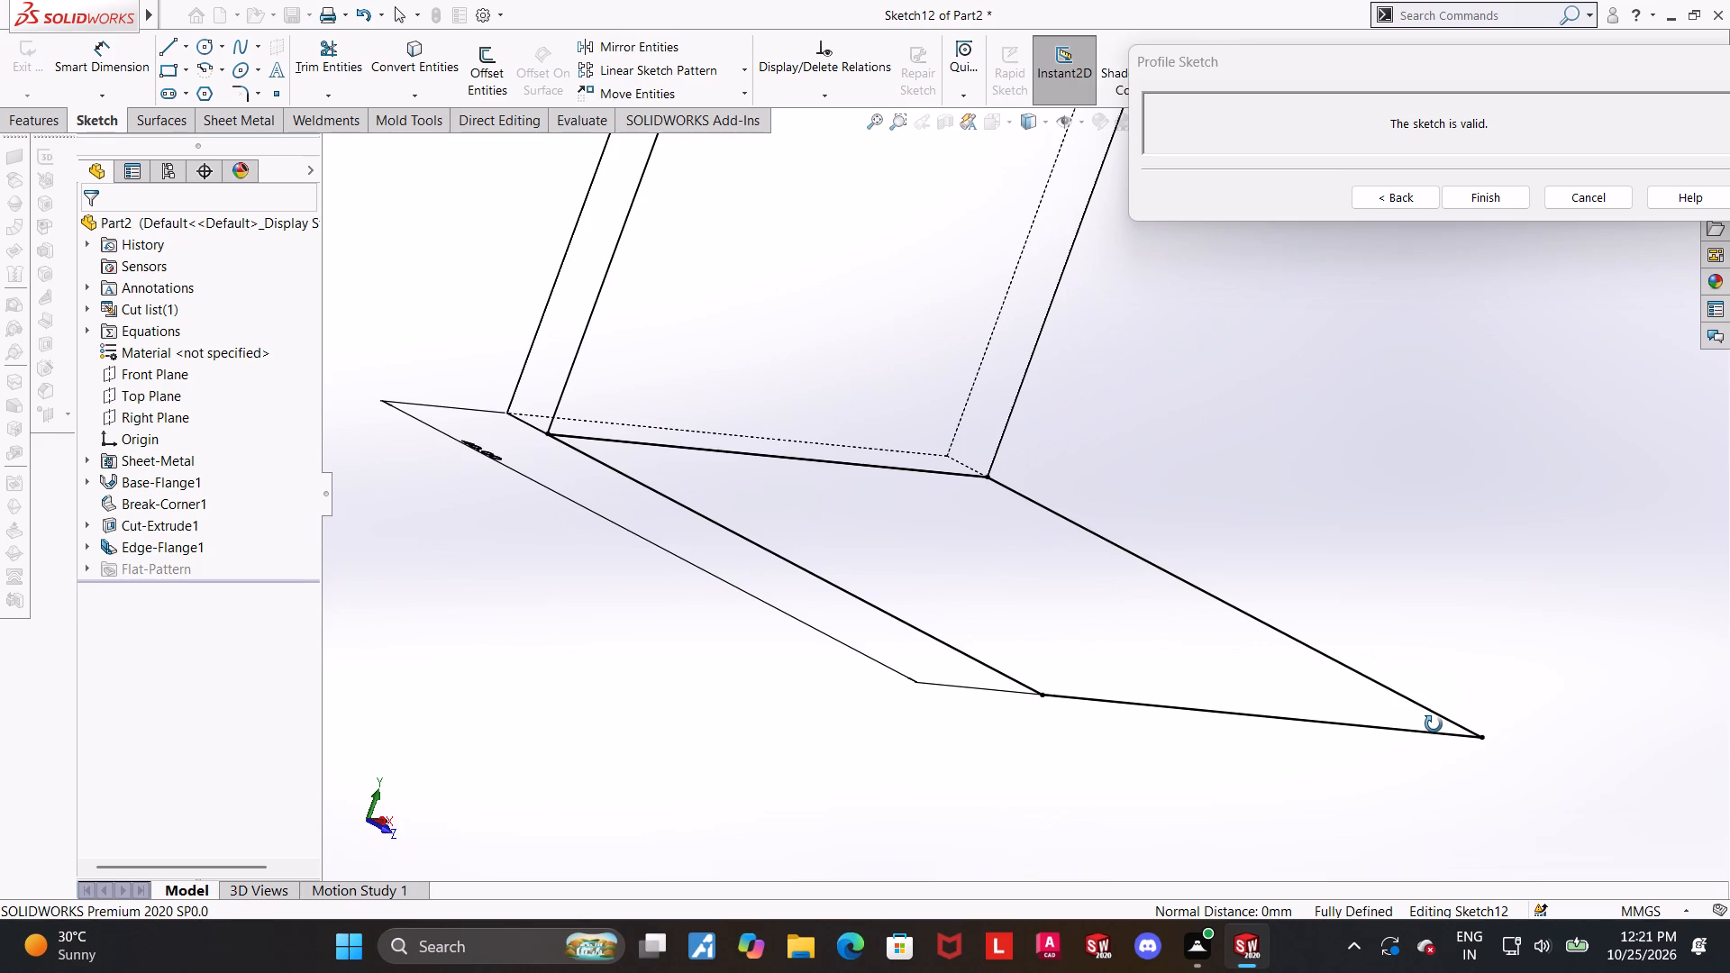
middle_drag(1434, 724, 1035, 621)
scroll(1034, 622, up, 8)
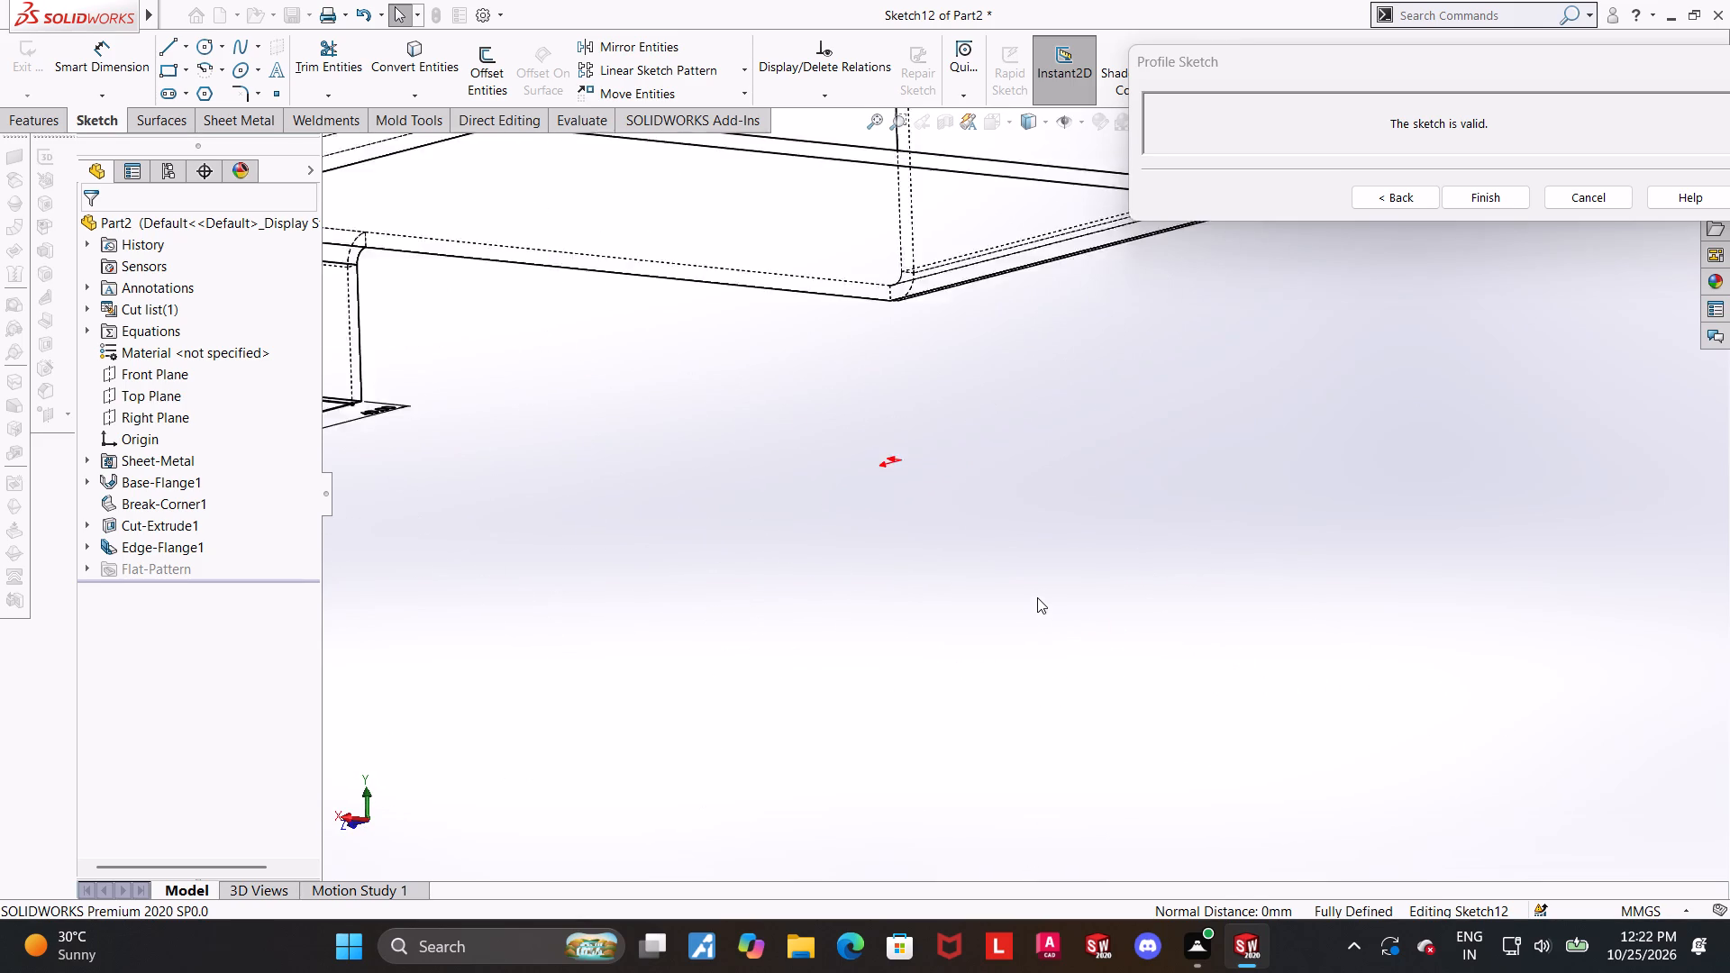
scroll(1037, 597, up, 5)
middle_drag(820, 410, 815, 467)
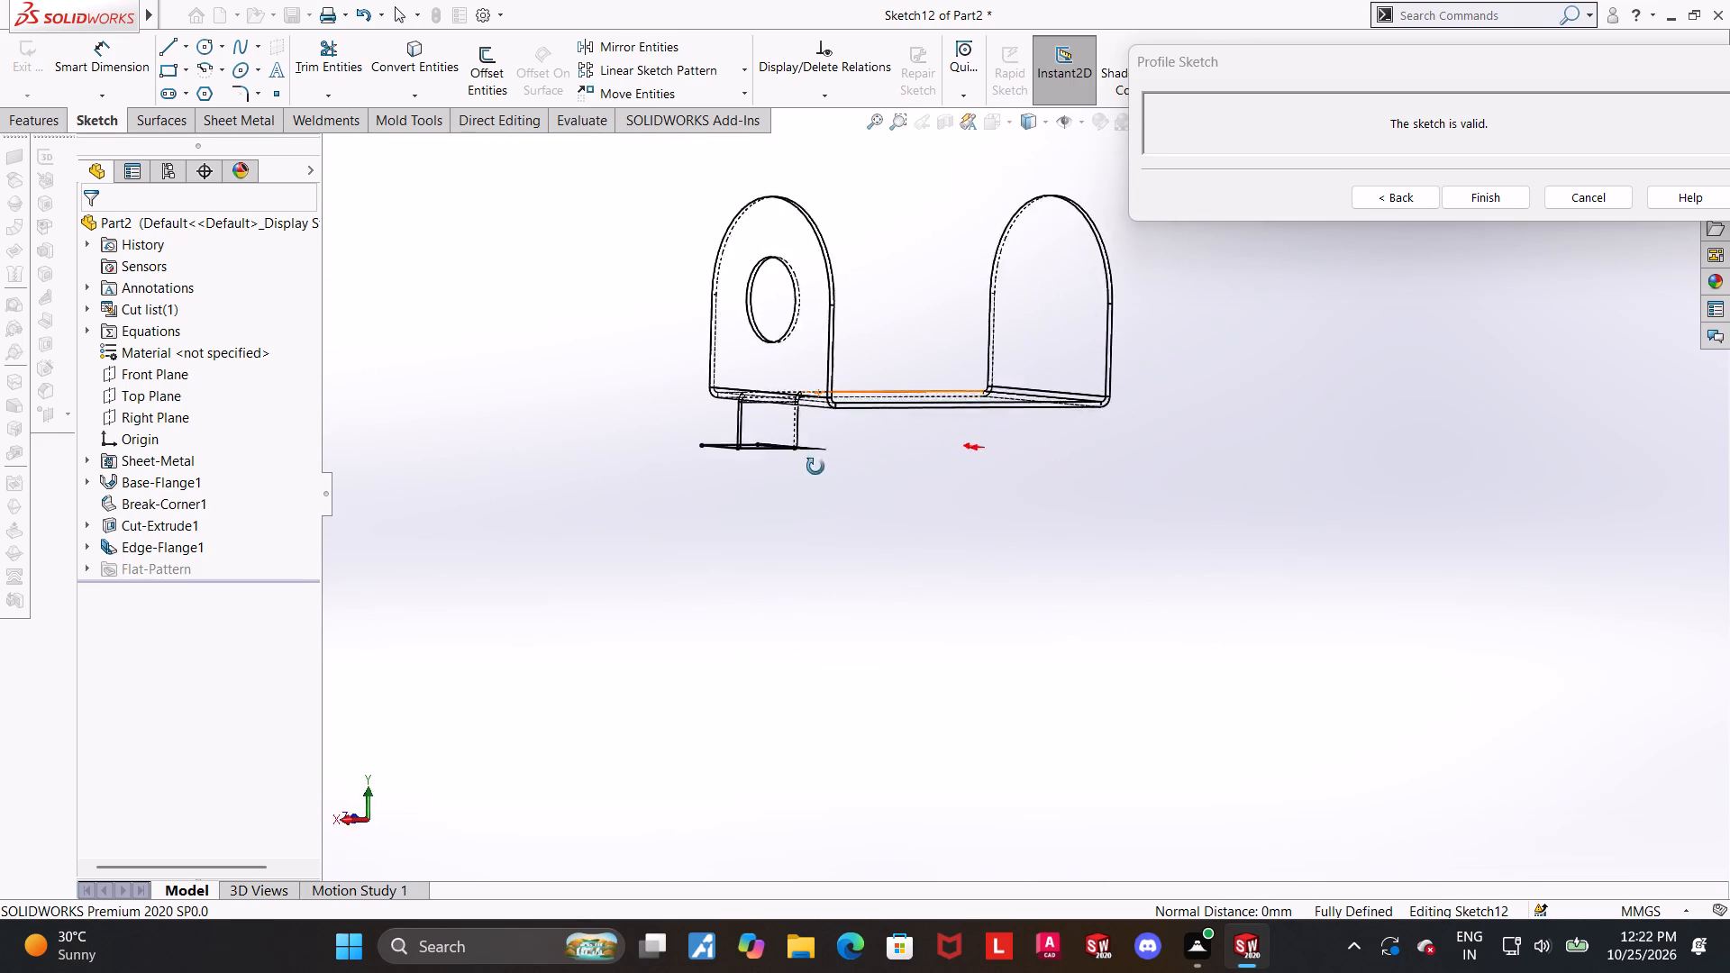
middle_drag(815, 467, 867, 450)
scroll(865, 445, up, 1)
scroll(767, 438, down, 6)
scroll(1062, 440, down, 2)
middle_drag(1135, 461, 1176, 516)
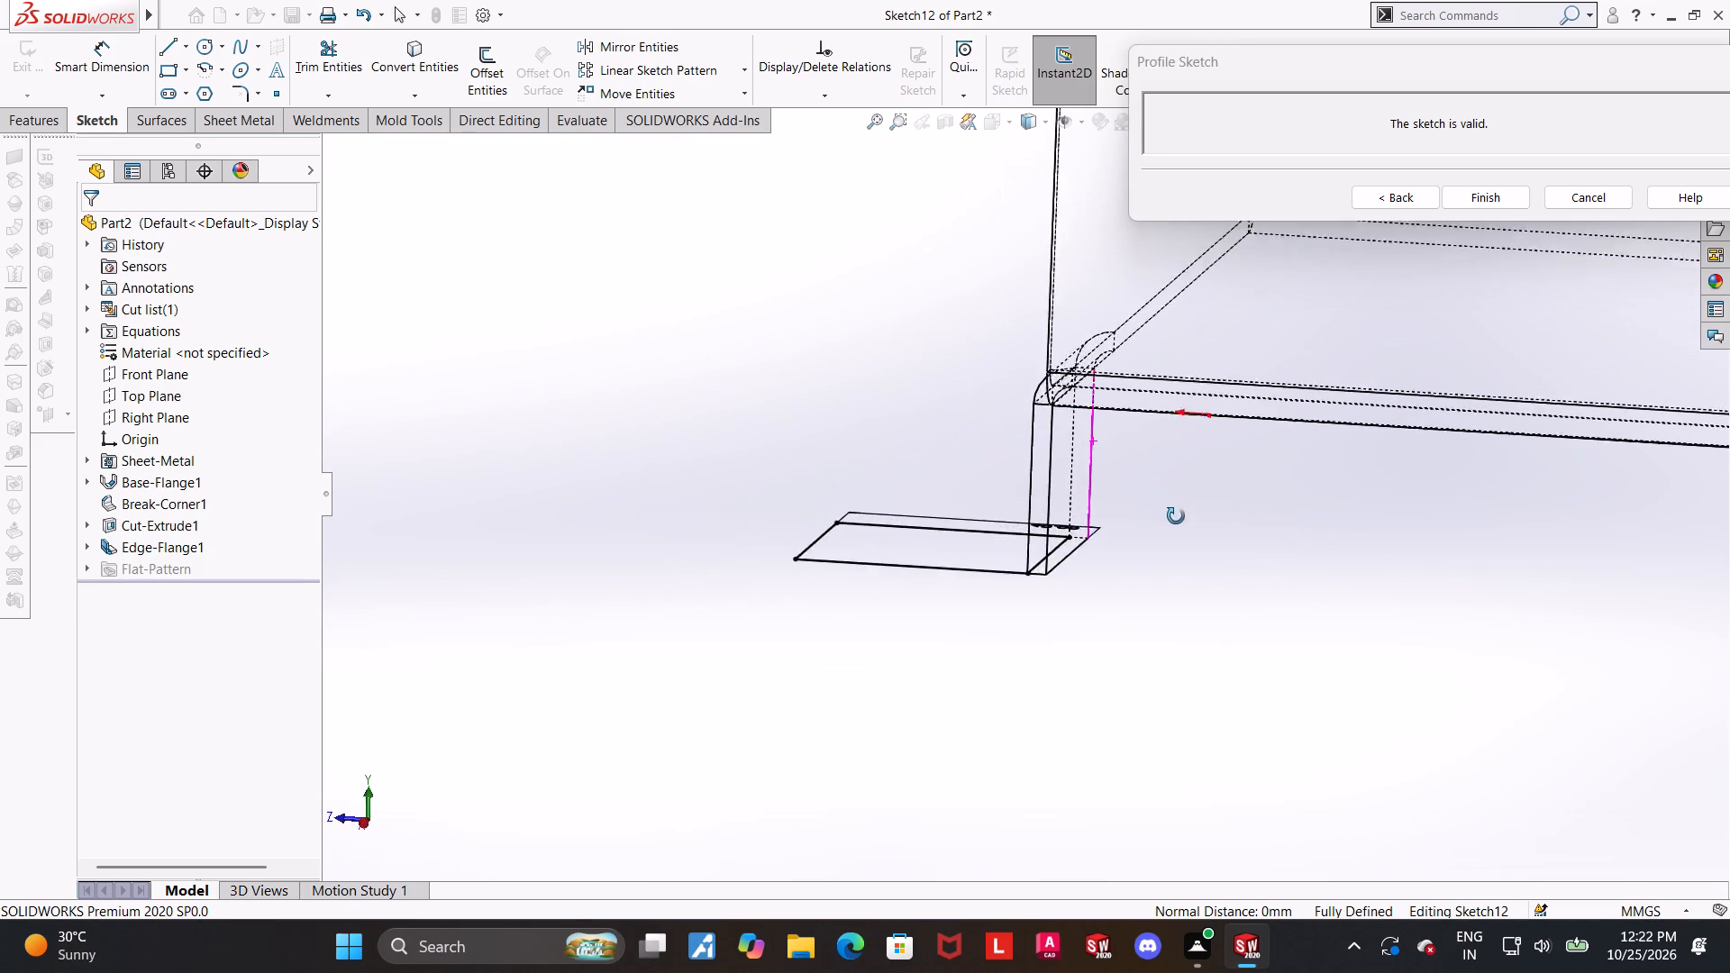
middle_drag(1176, 516, 1208, 605)
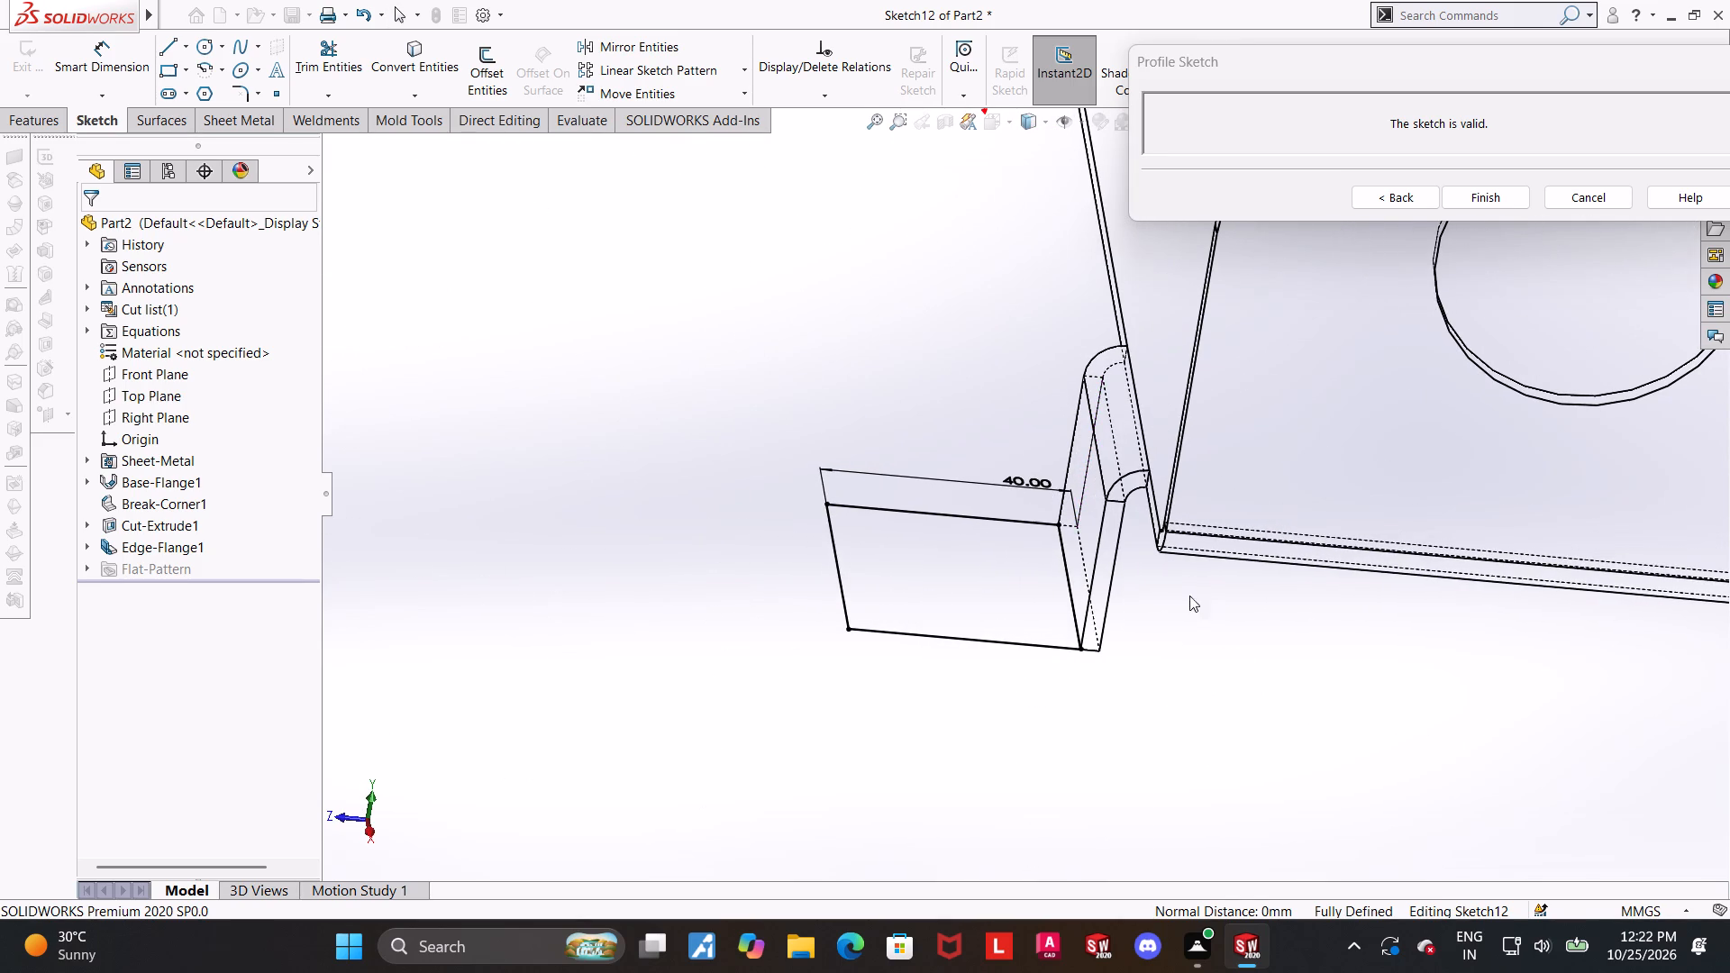
scroll(1150, 591, down, 2)
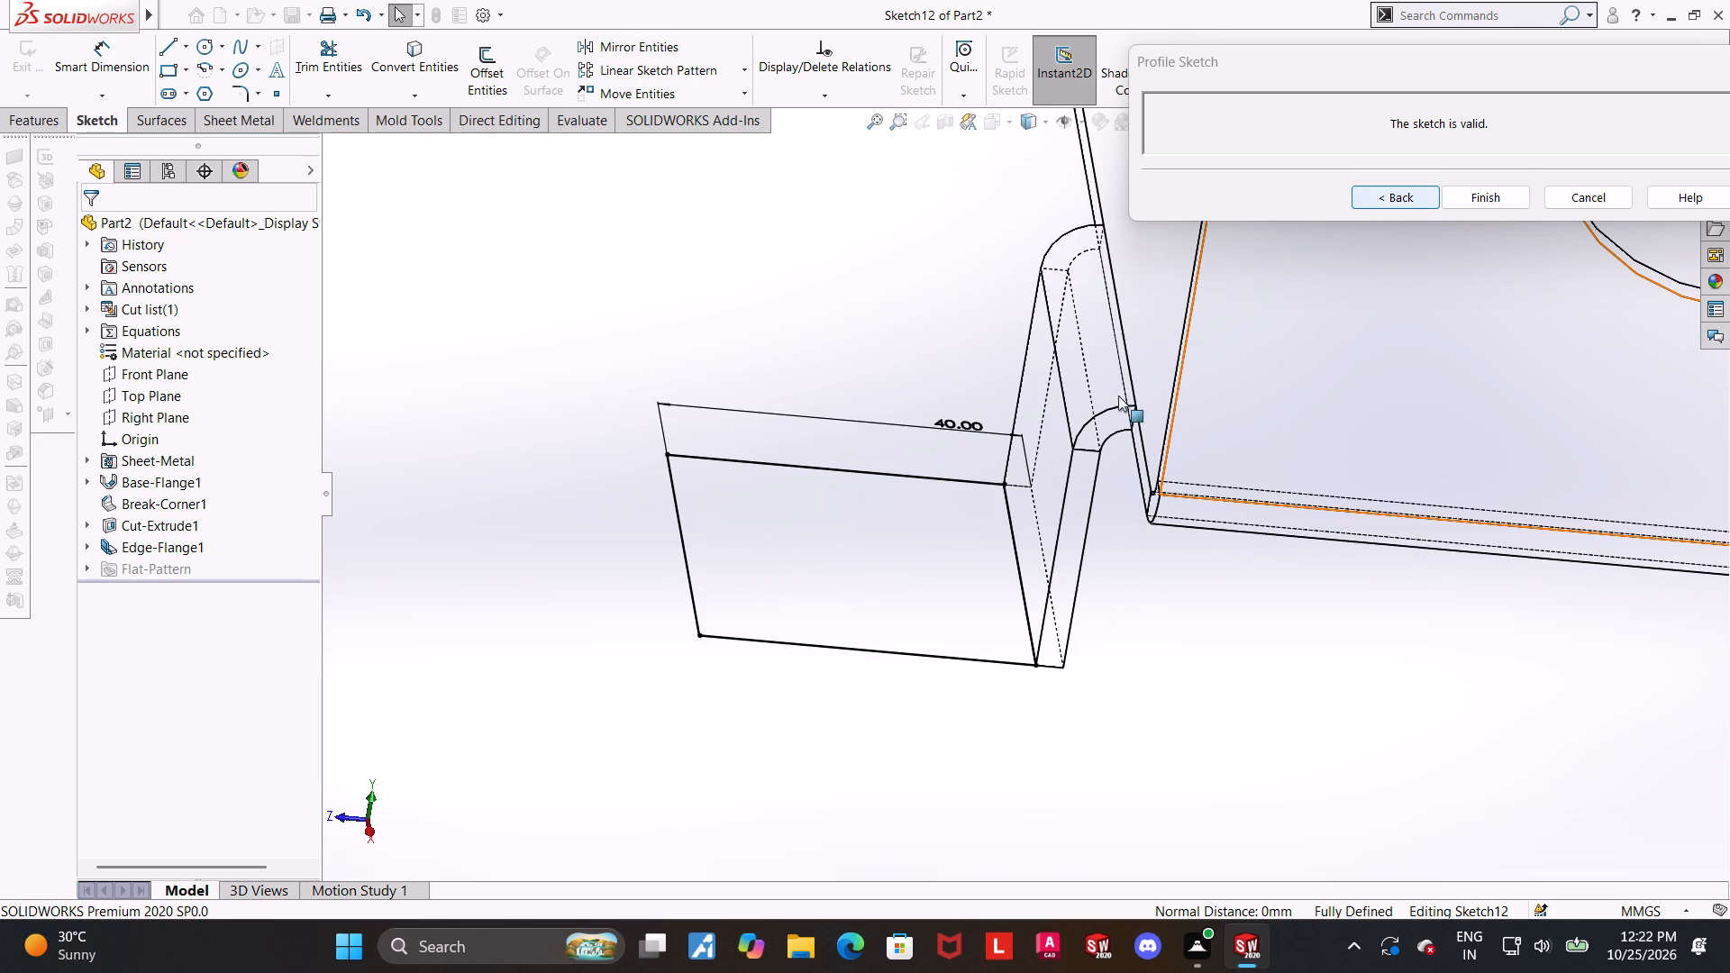
middle_drag(931, 572, 920, 623)
scroll(930, 585, down, 2)
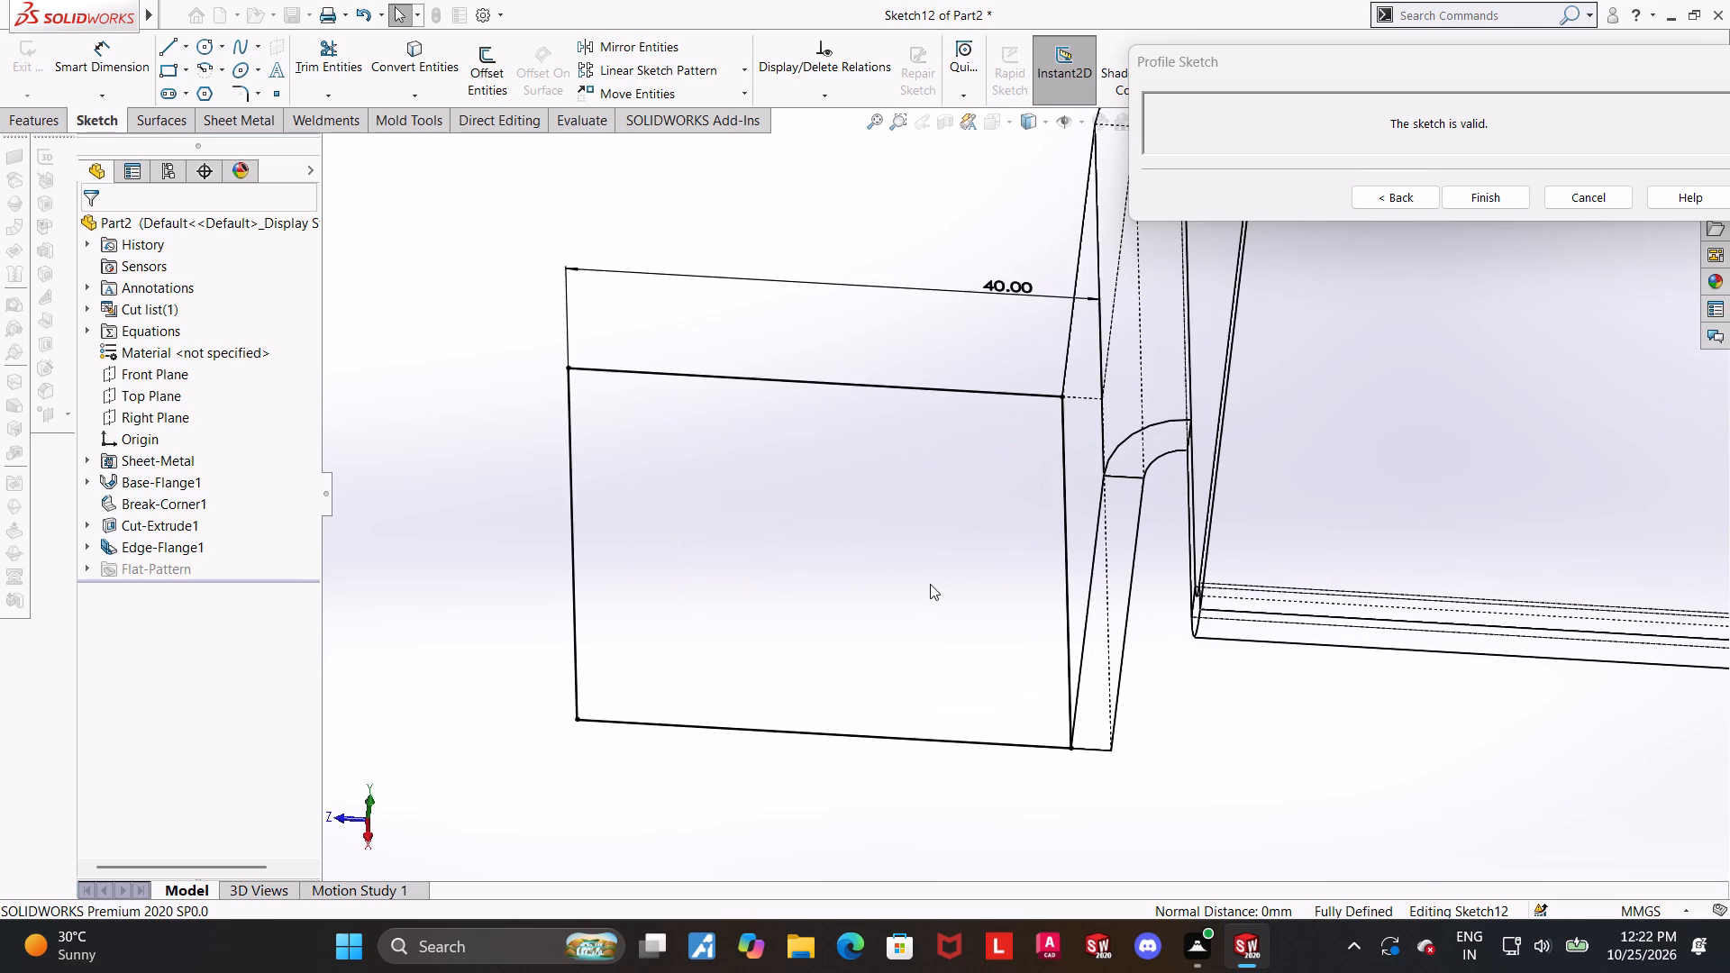
scroll(942, 569, up, 2)
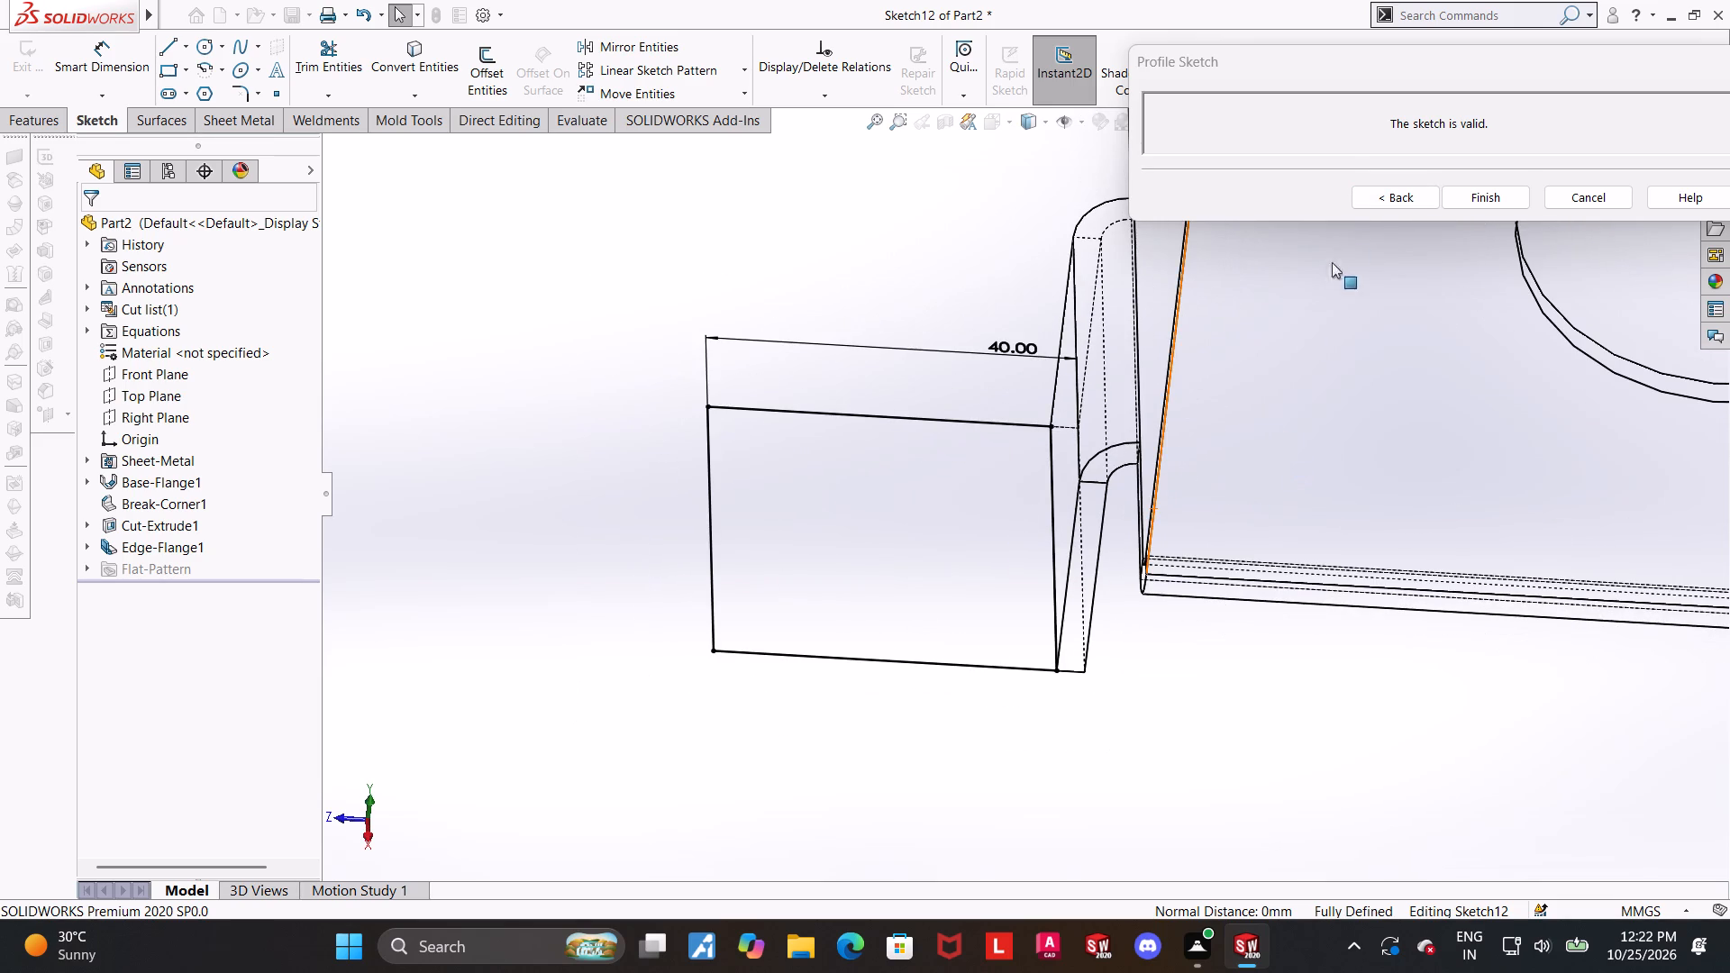
click(1391, 192)
Set the outward flange's position to Material Inside and turn off Trim side bends.
middle_drag(1041, 578, 1023, 420)
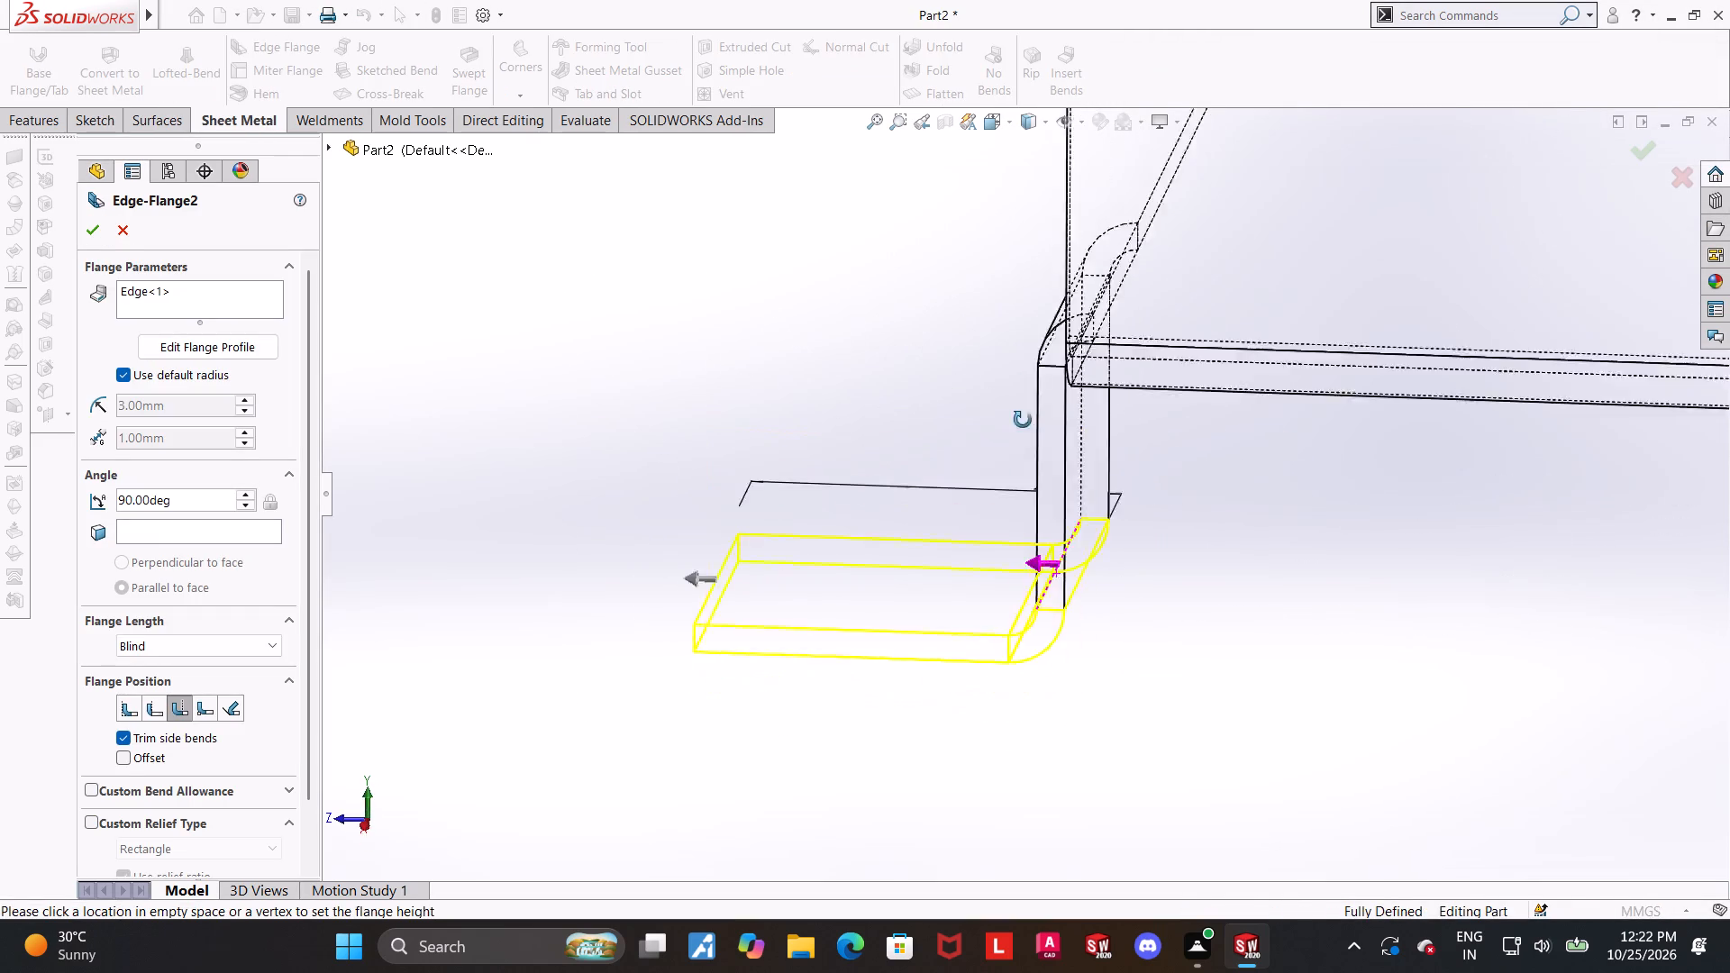
middle_drag(1023, 420, 1041, 405)
click(132, 713)
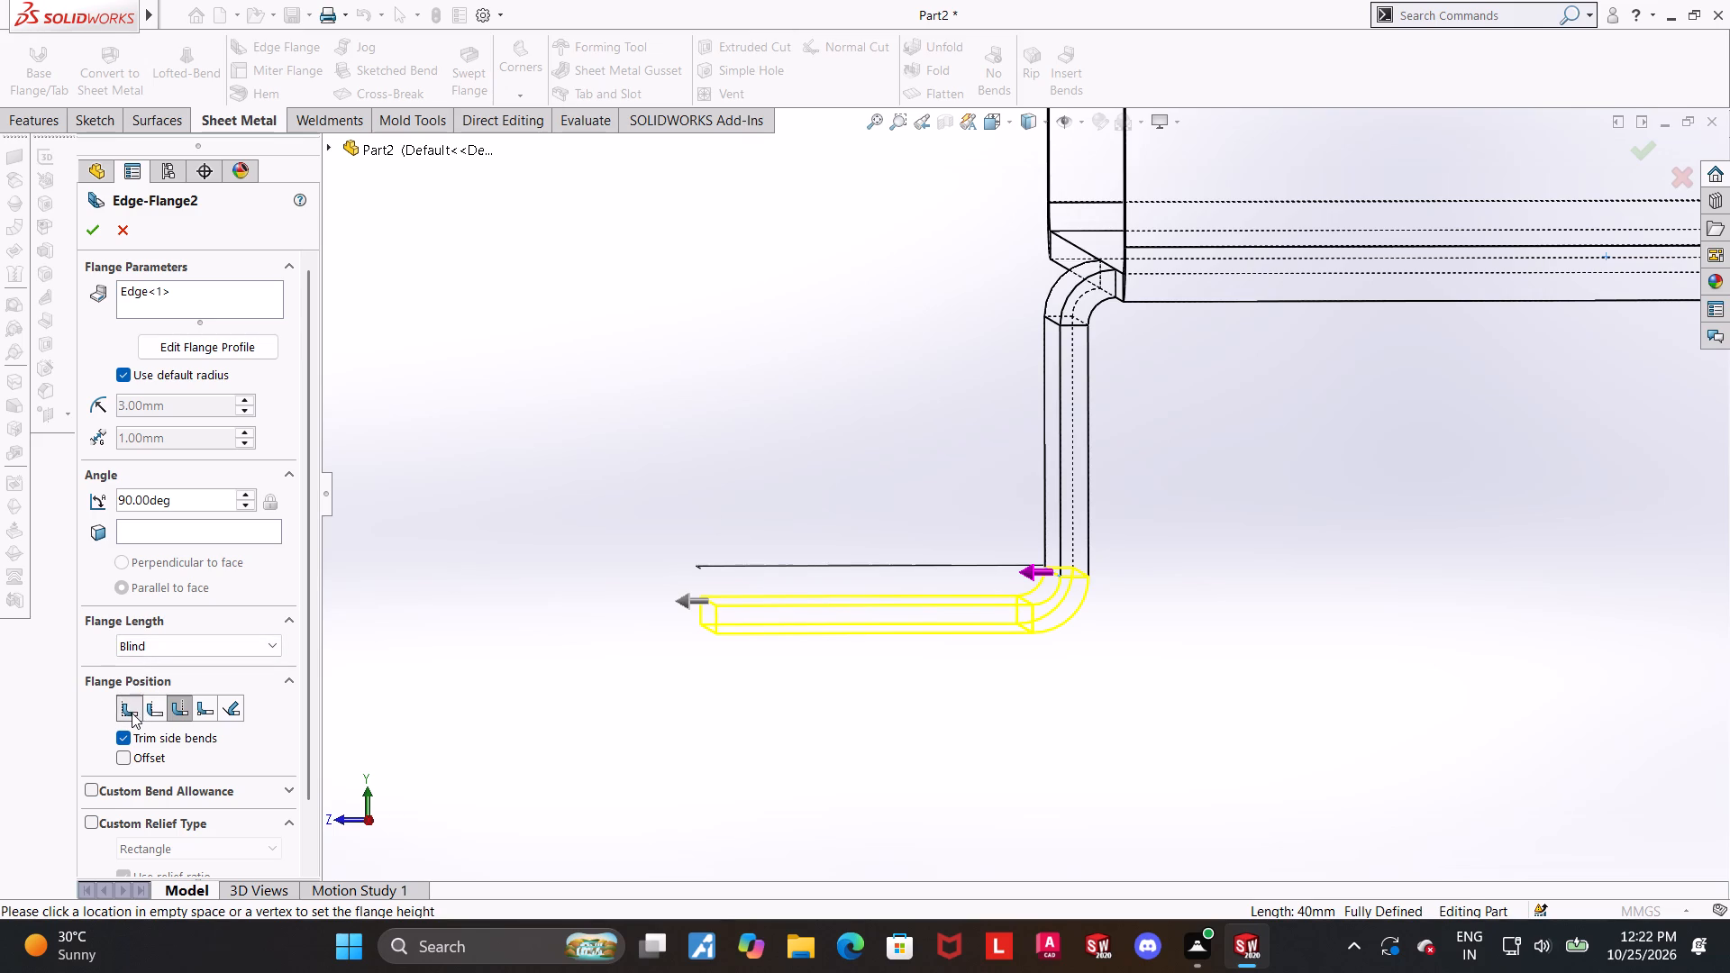
middle_click(1208, 621)
scroll(1161, 510, down, 2)
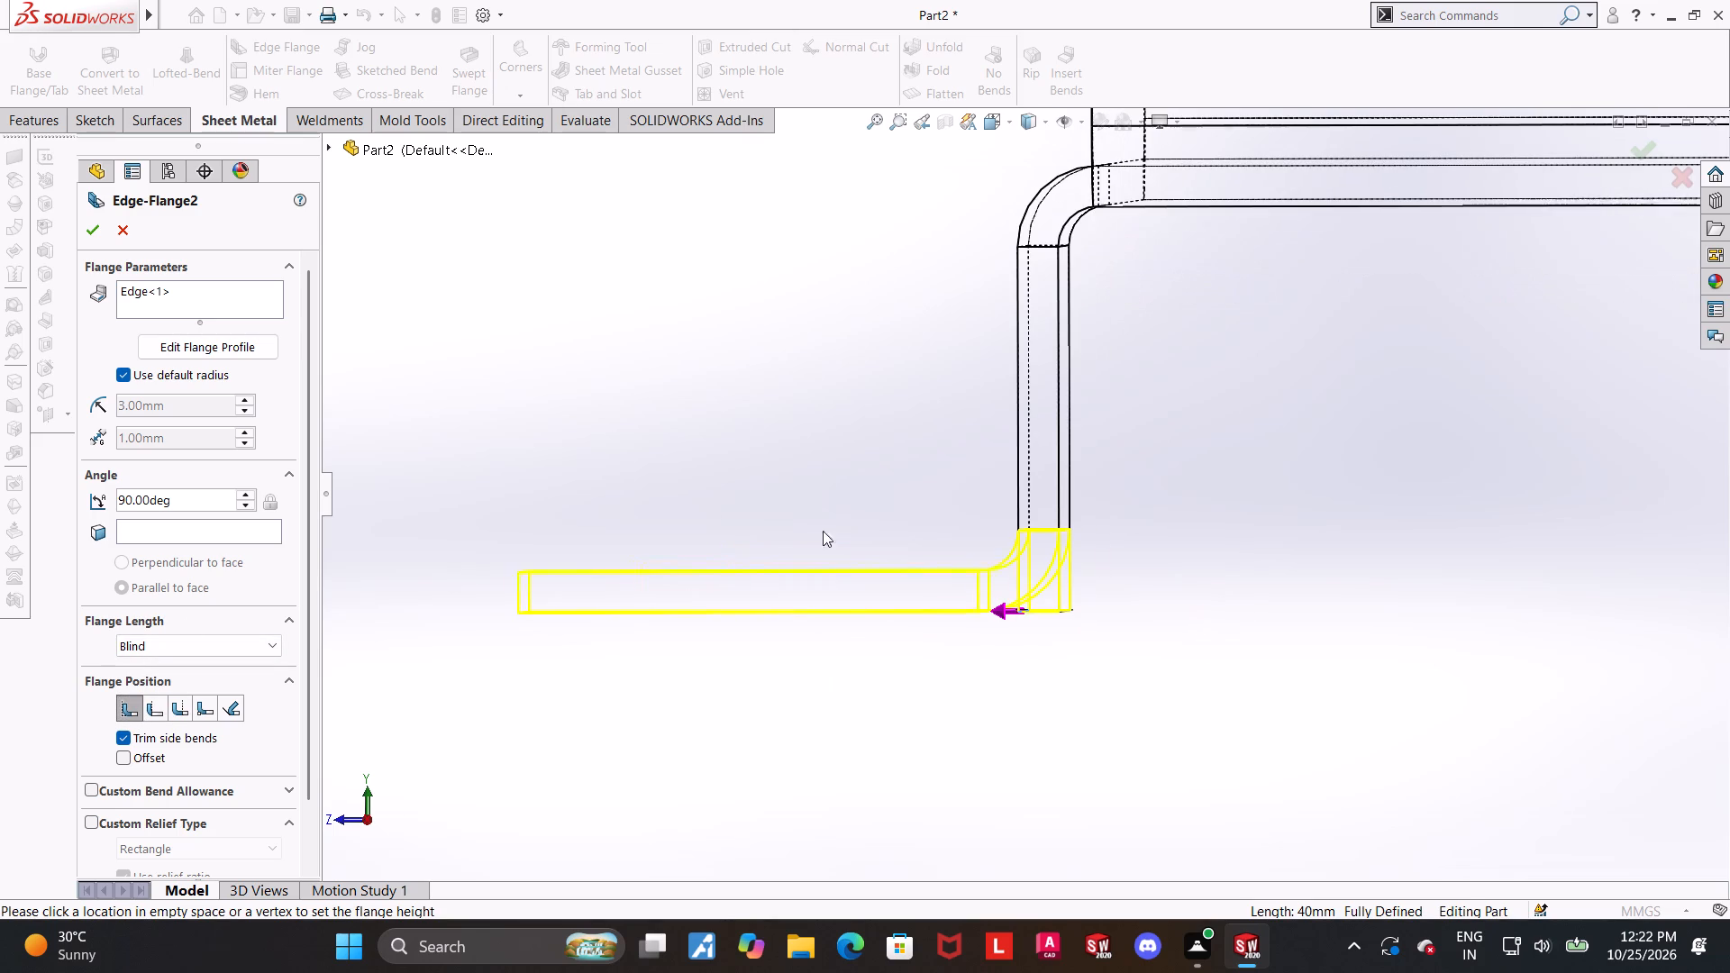
click(118, 737)
scroll(1304, 563, up, 2)
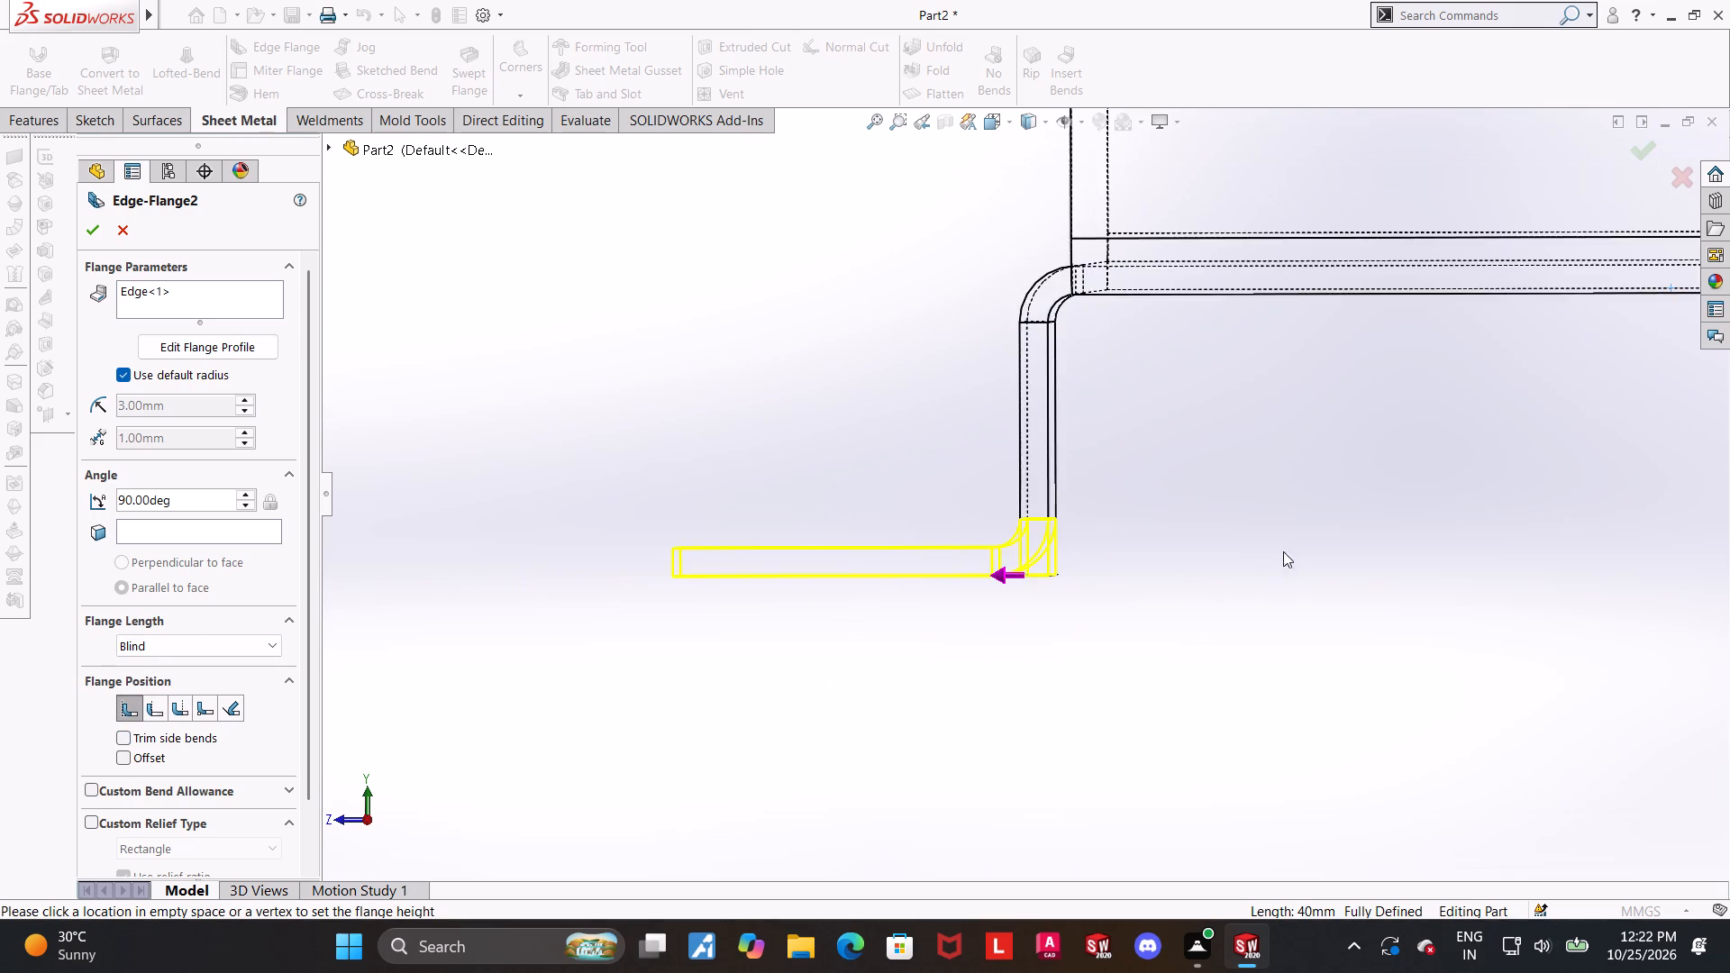
Examine the previewed outward flange and its bend at the tab's lower edge from several angles.
middle_drag(1245, 494, 1282, 537)
scroll(1230, 471, up, 5)
scroll(1014, 415, down, 4)
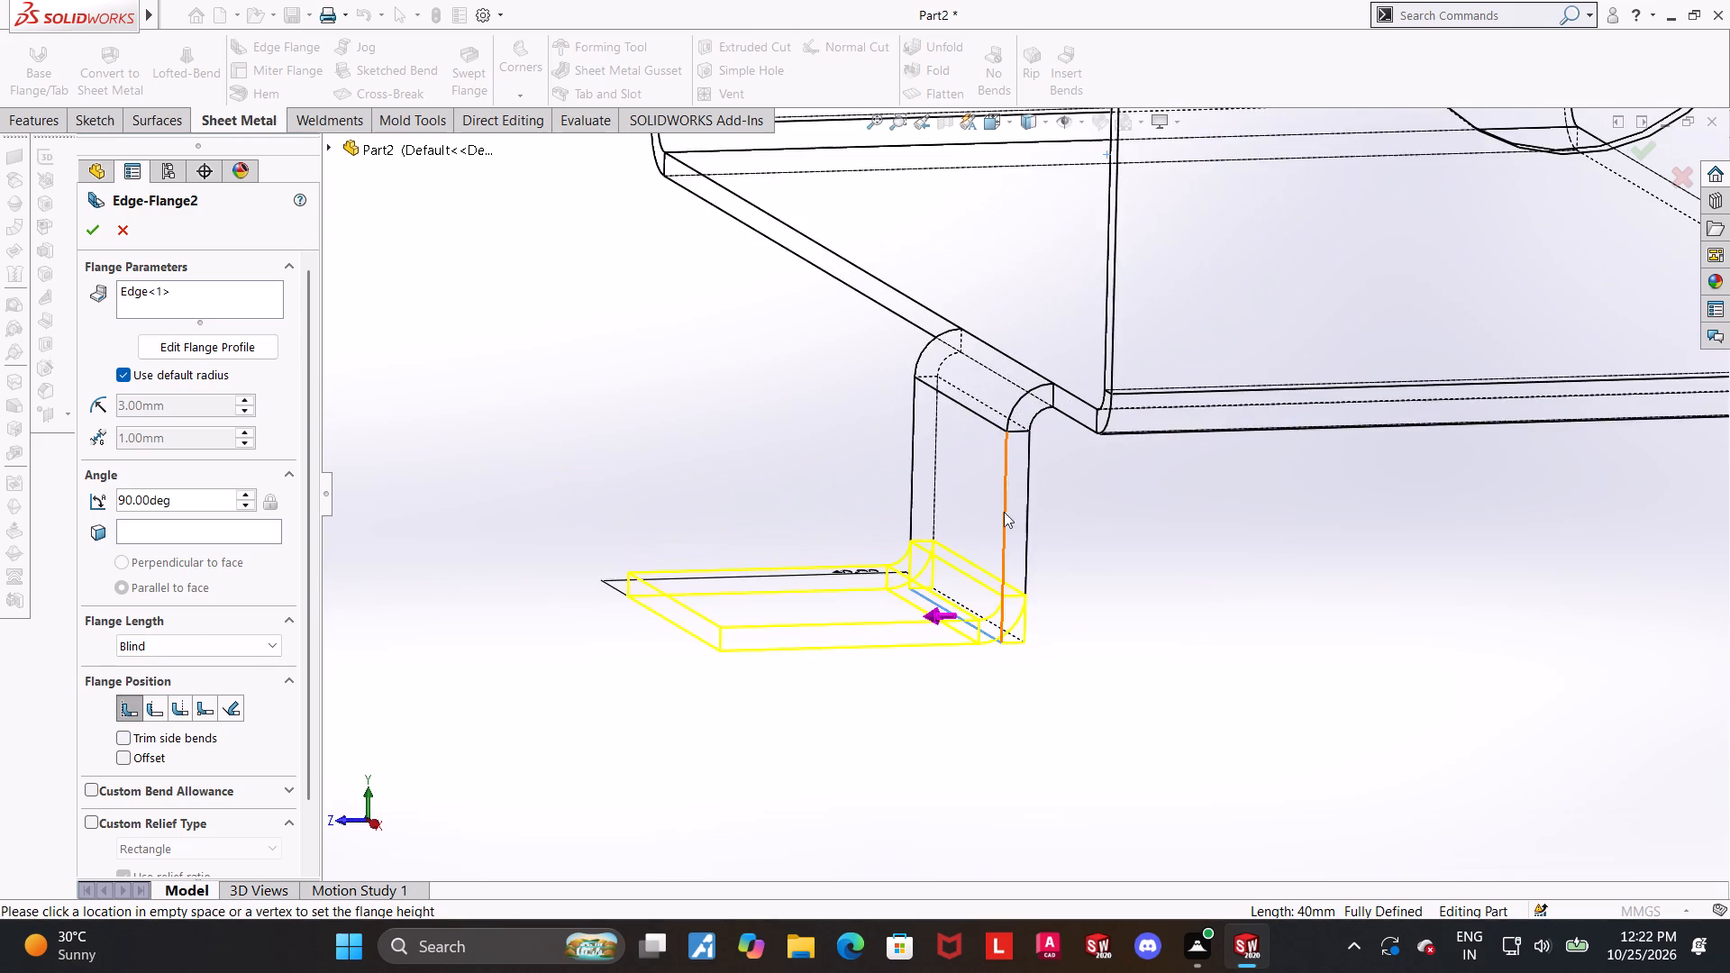
middle_drag(1106, 617, 1091, 605)
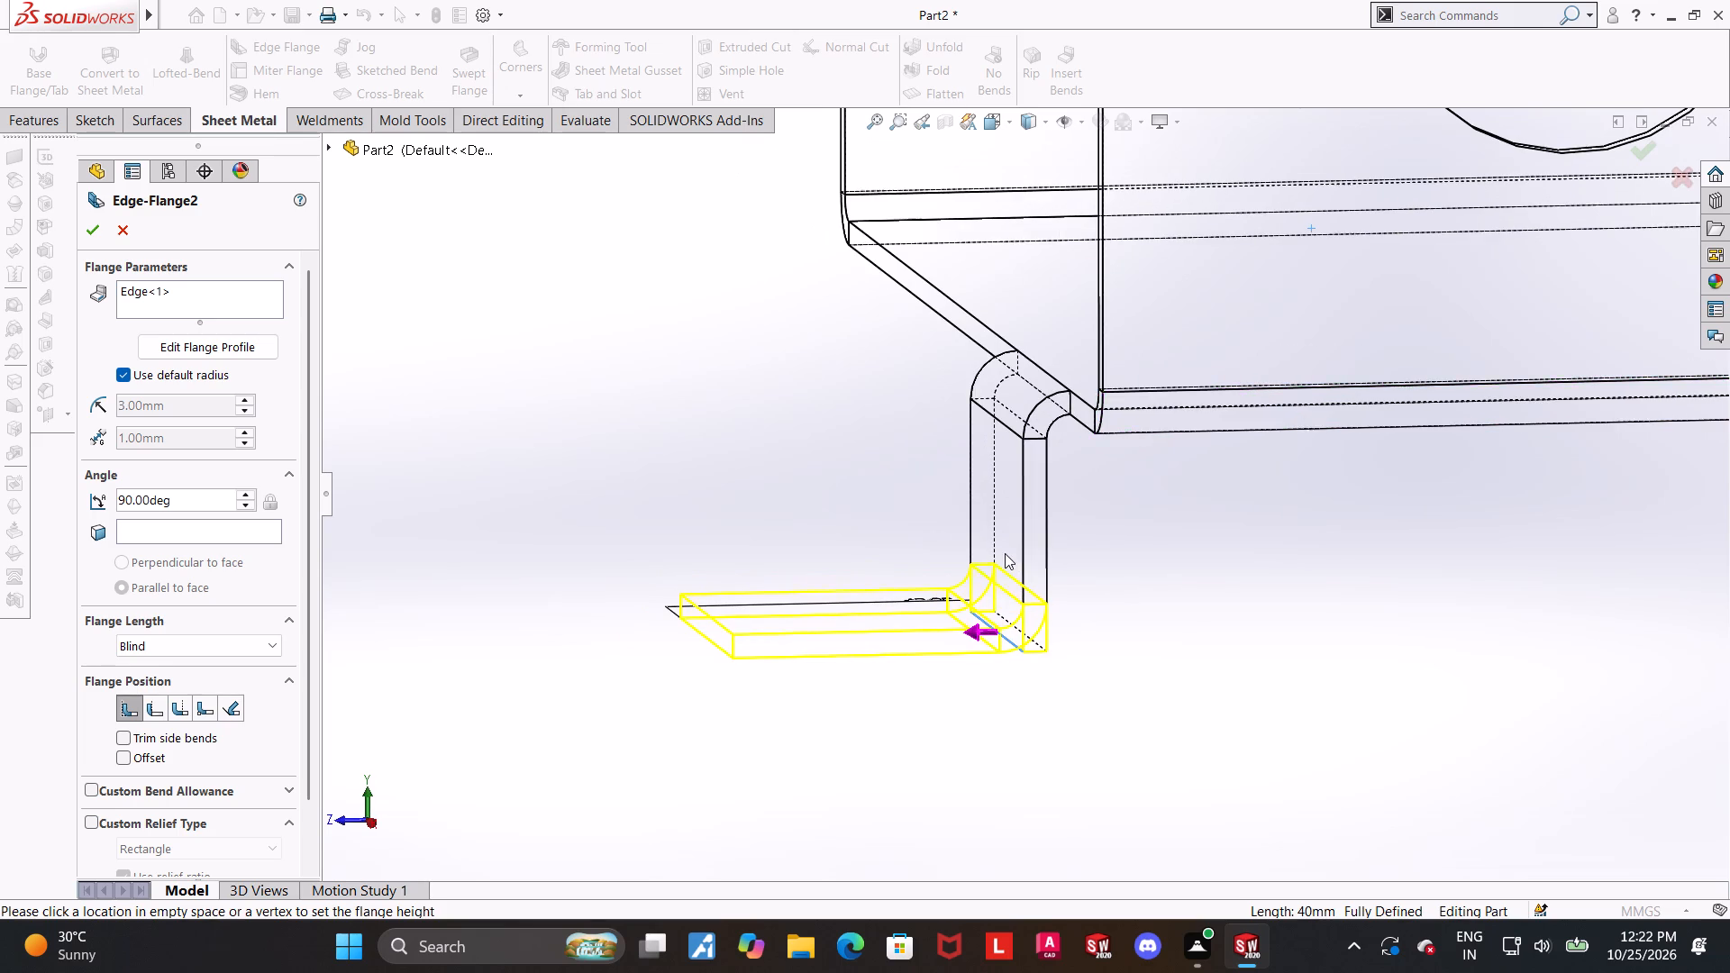
scroll(1005, 553, down, 3)
middle_drag(1283, 626, 1269, 632)
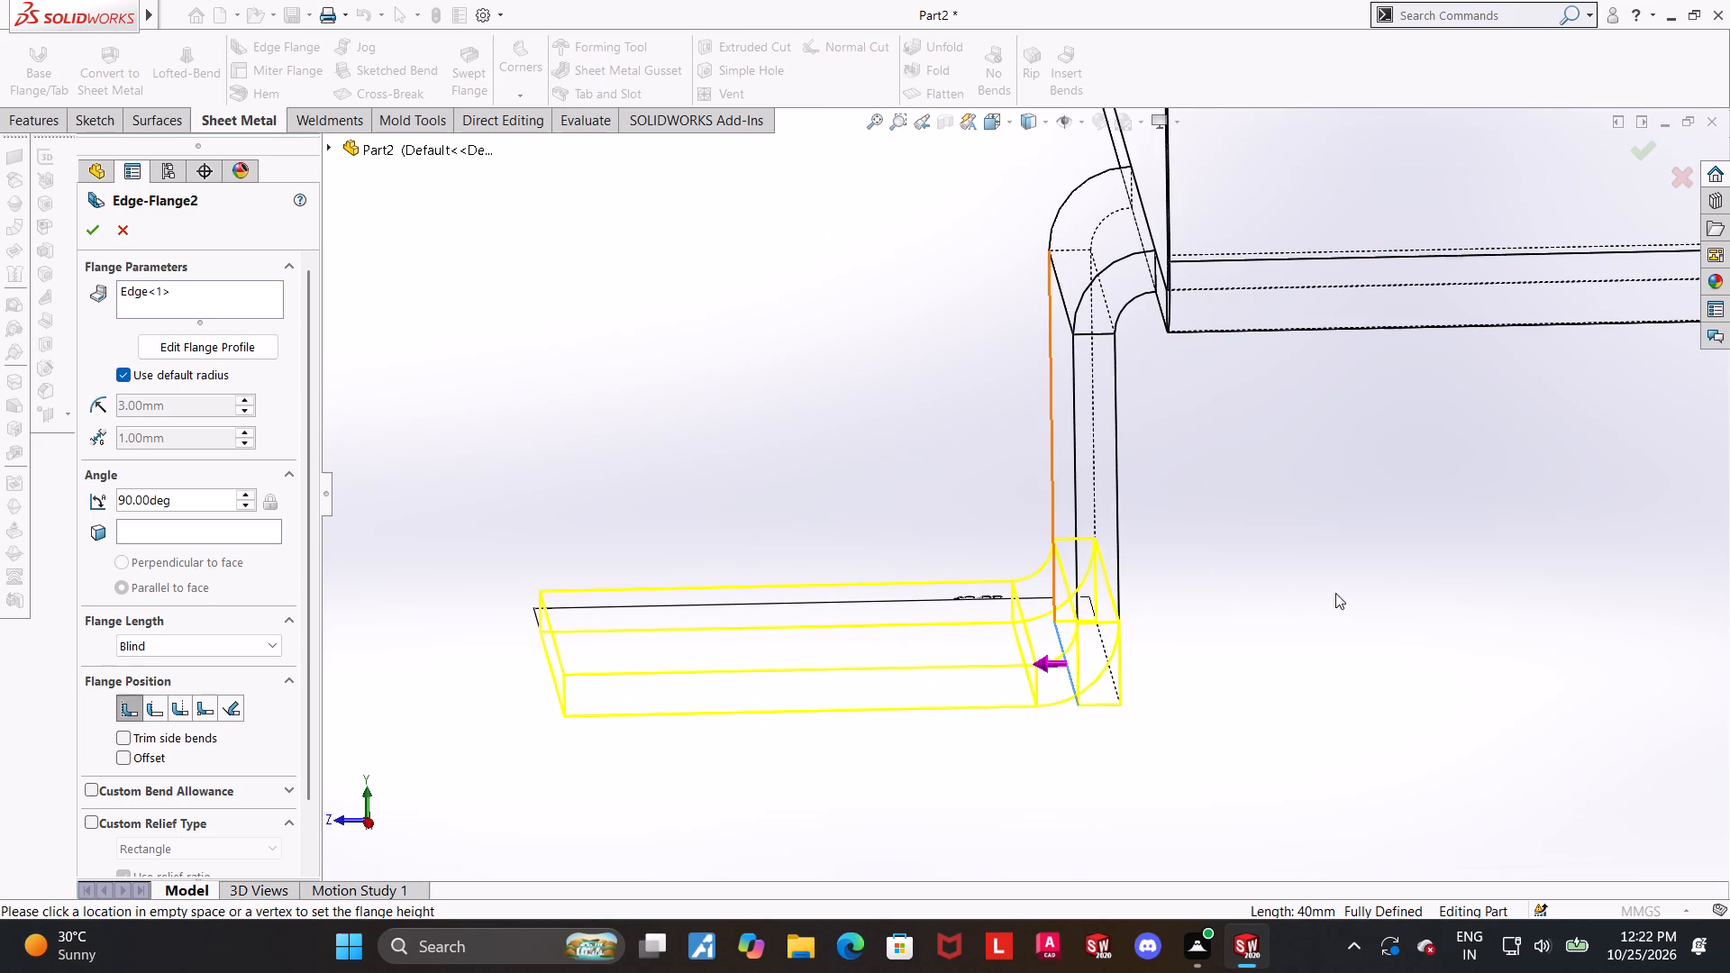
middle_drag(1327, 581, 1334, 678)
scroll(1286, 546, up, 3)
scroll(1043, 305, down, 2)
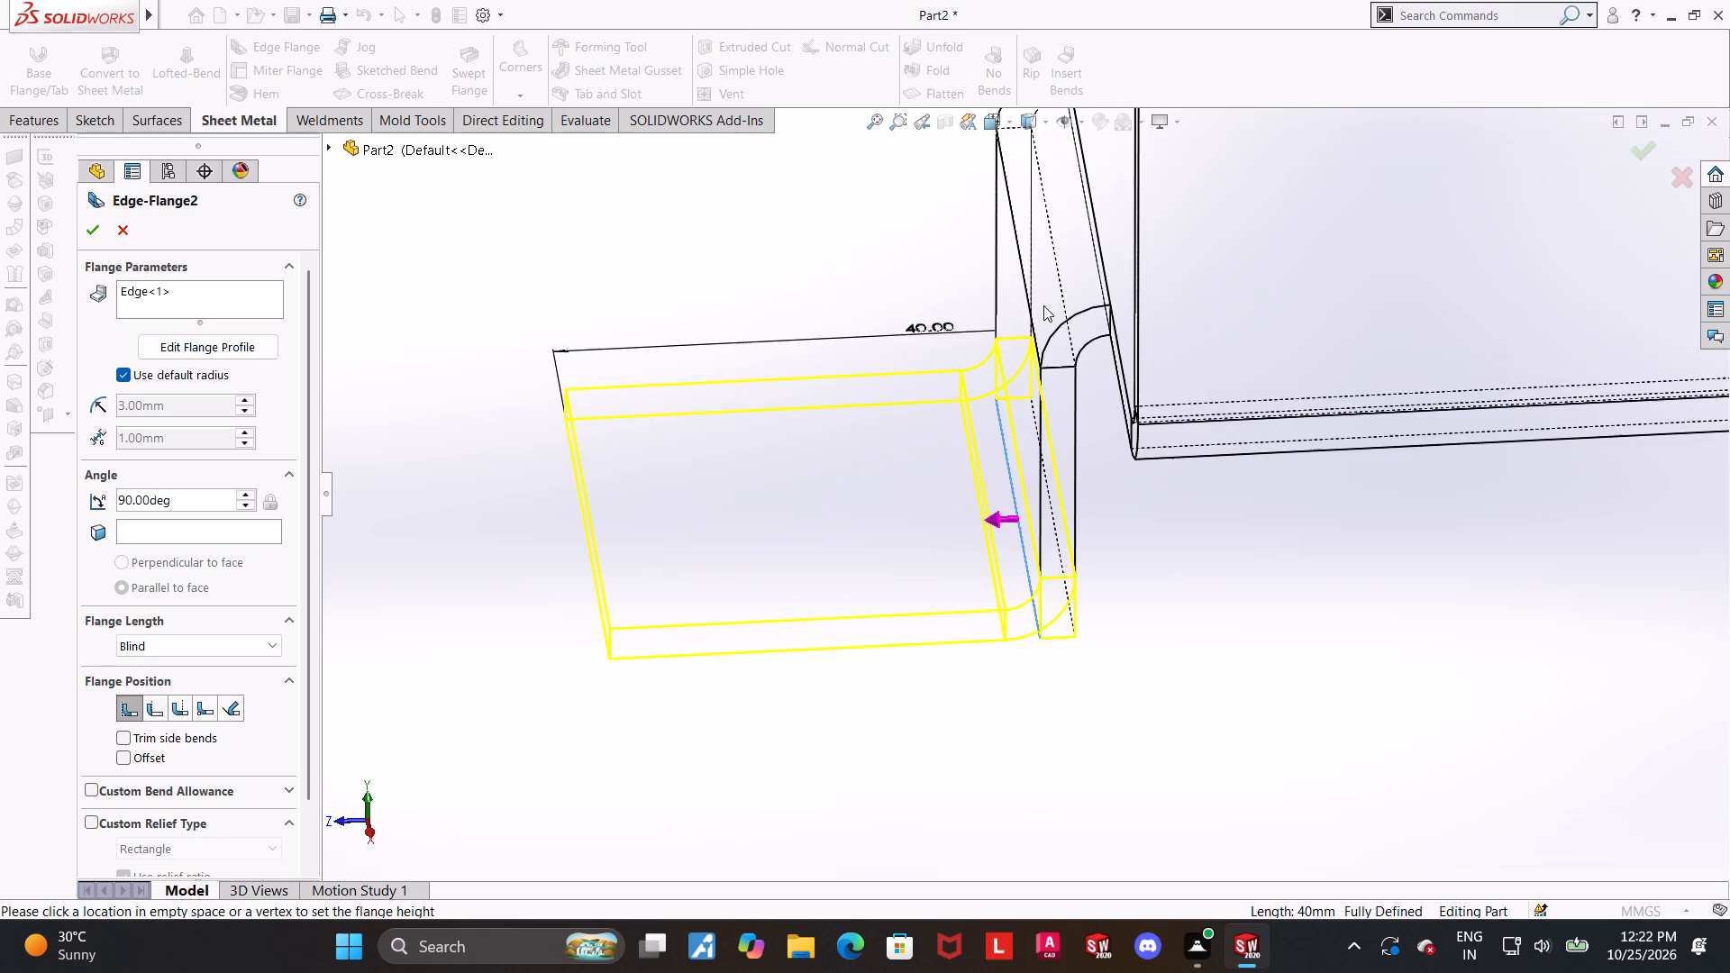
middle_drag(1043, 305, 1053, 371)
scroll(1051, 370, up, 5)
scroll(1003, 308, down, 2)
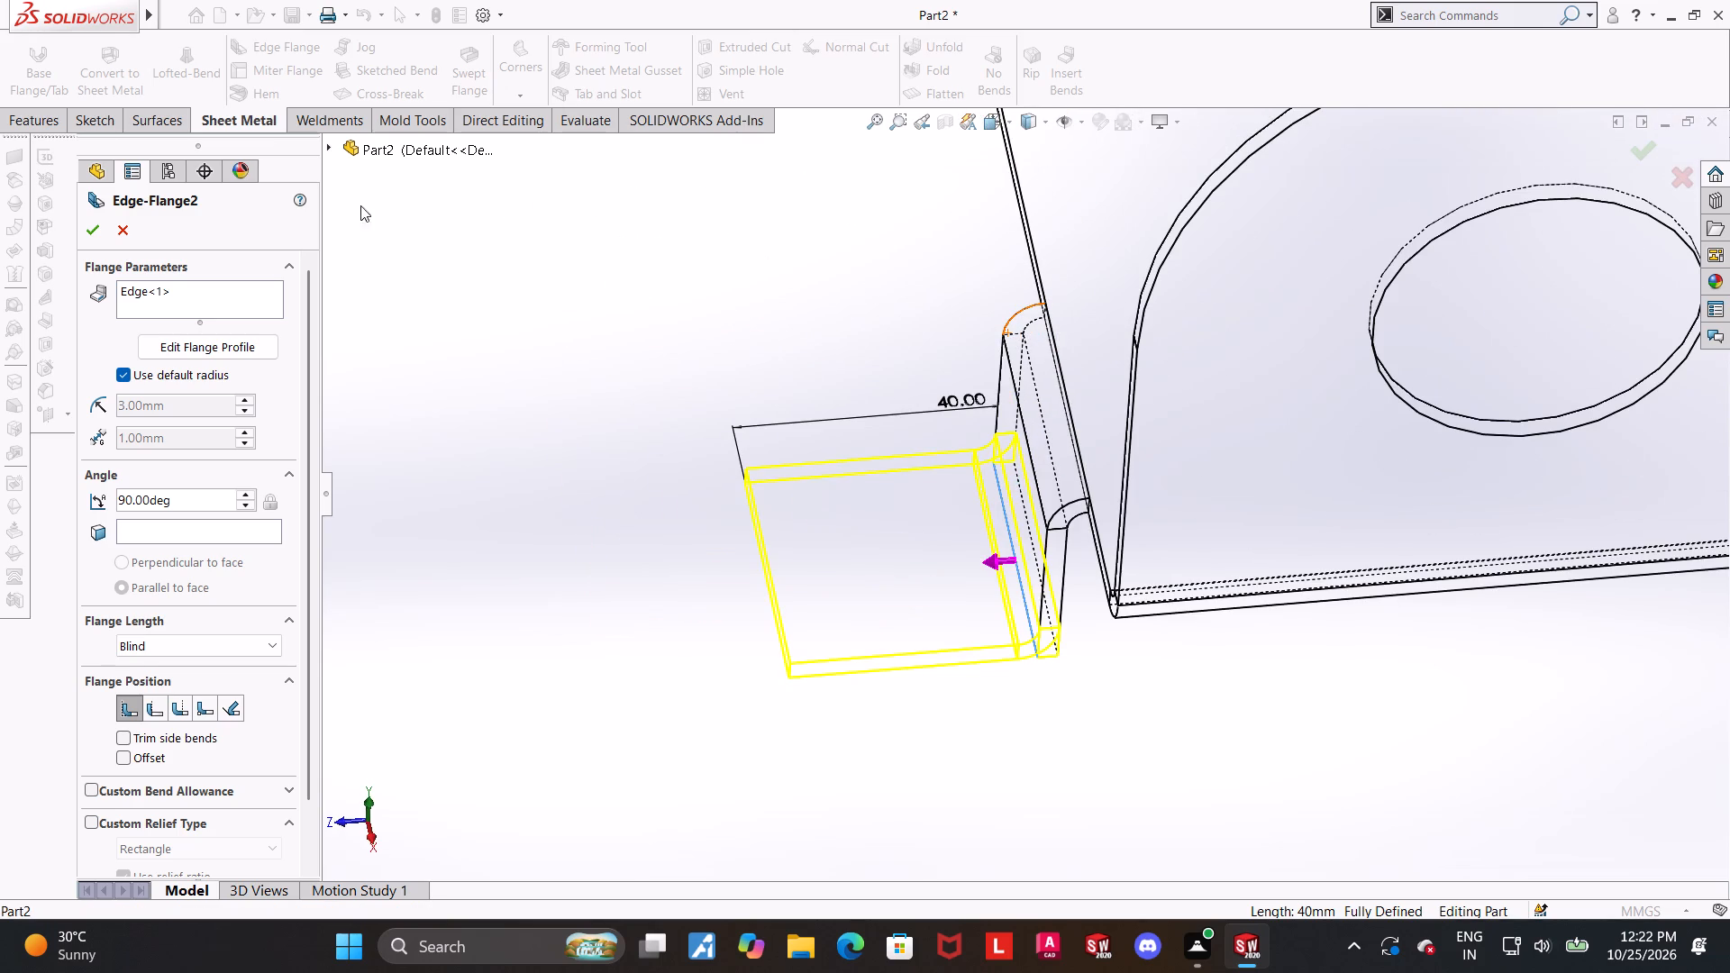
Create the outward edge flange on the tab with the current settings.
click(86, 232)
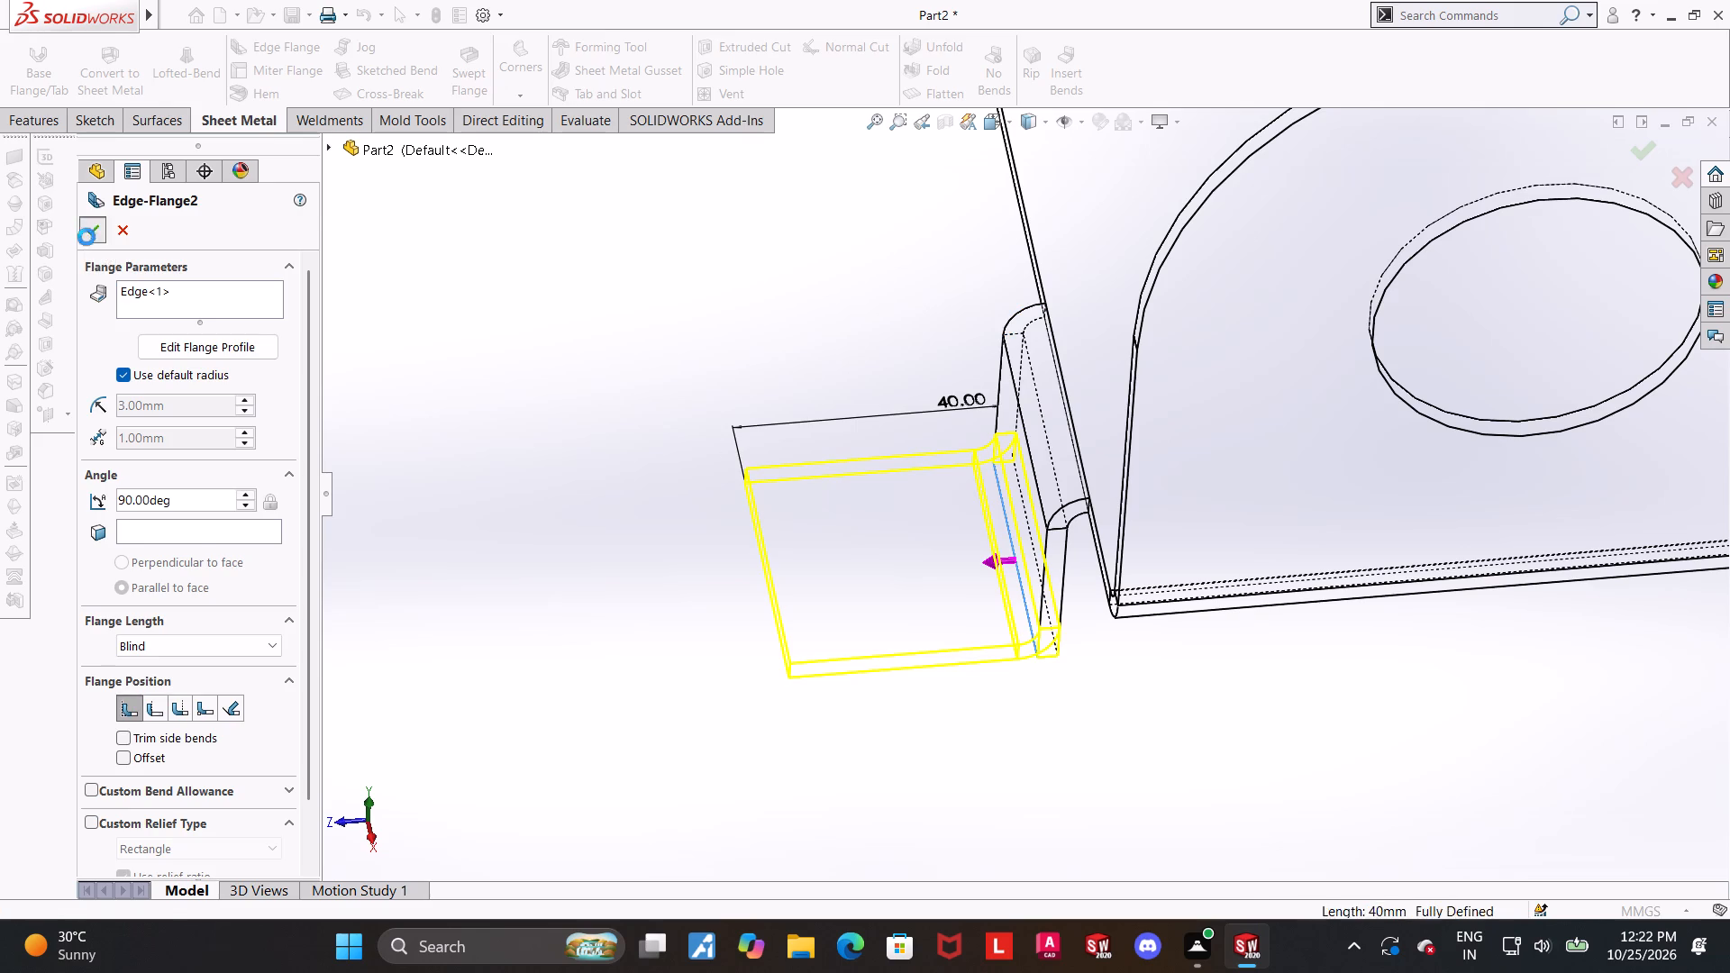
click(814, 421)
Show the part shaded with edges.
click(1043, 119)
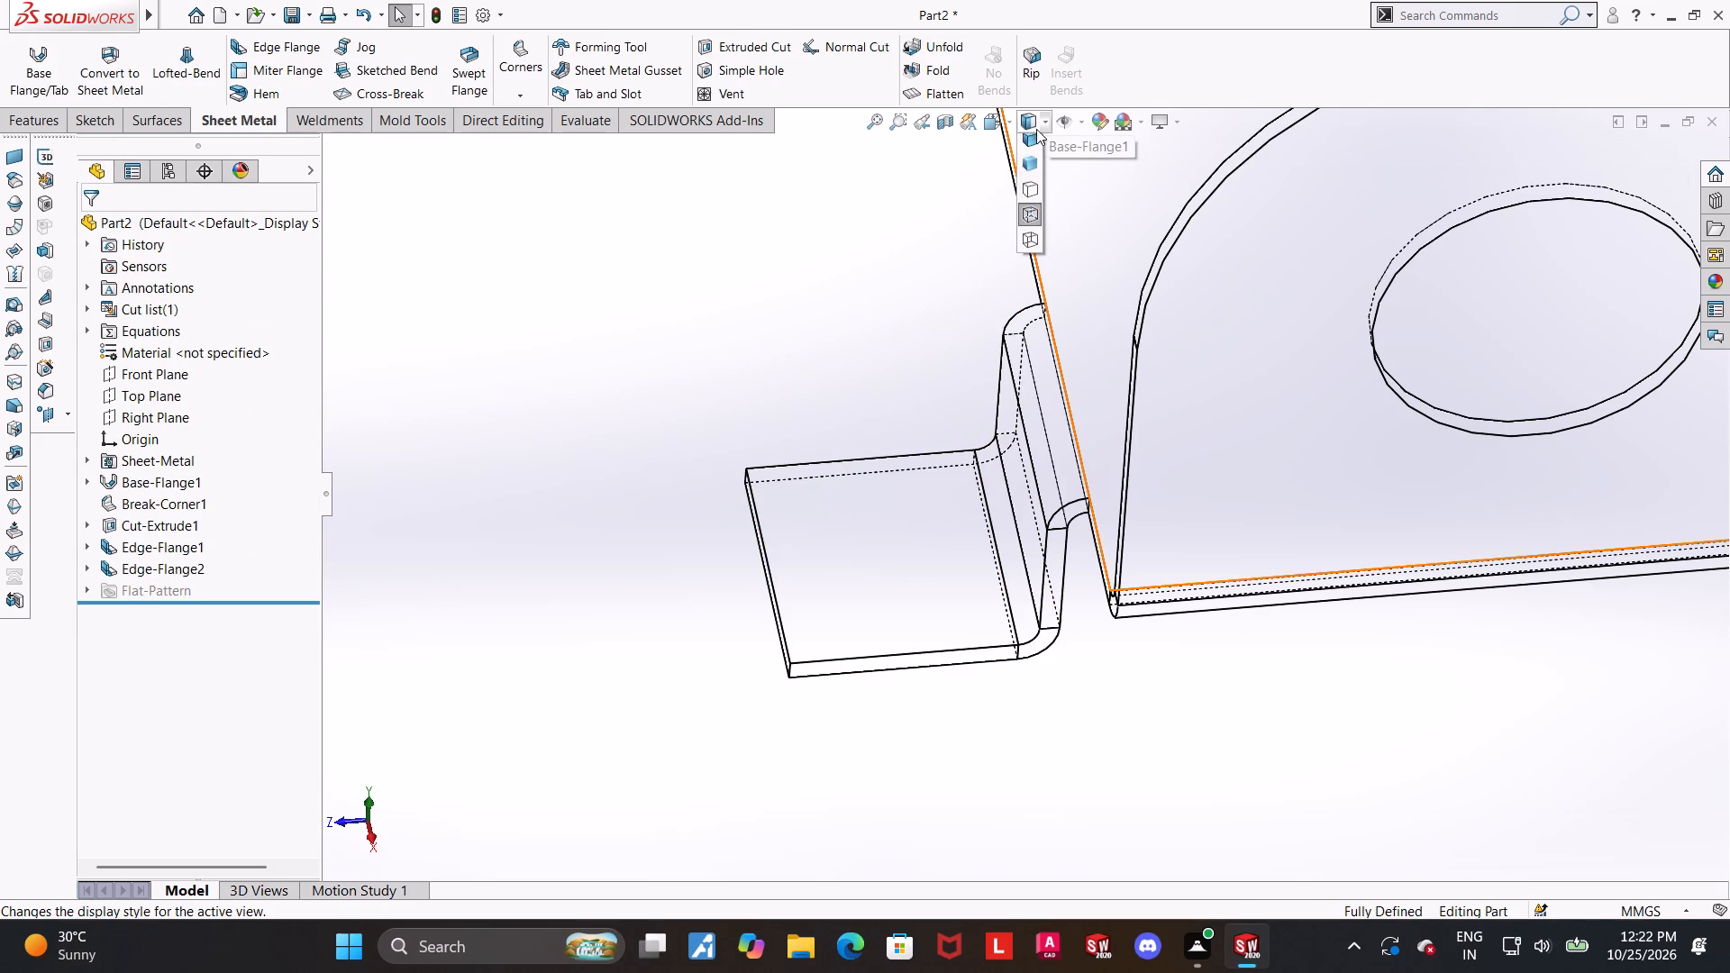
click(1033, 145)
click(768, 394)
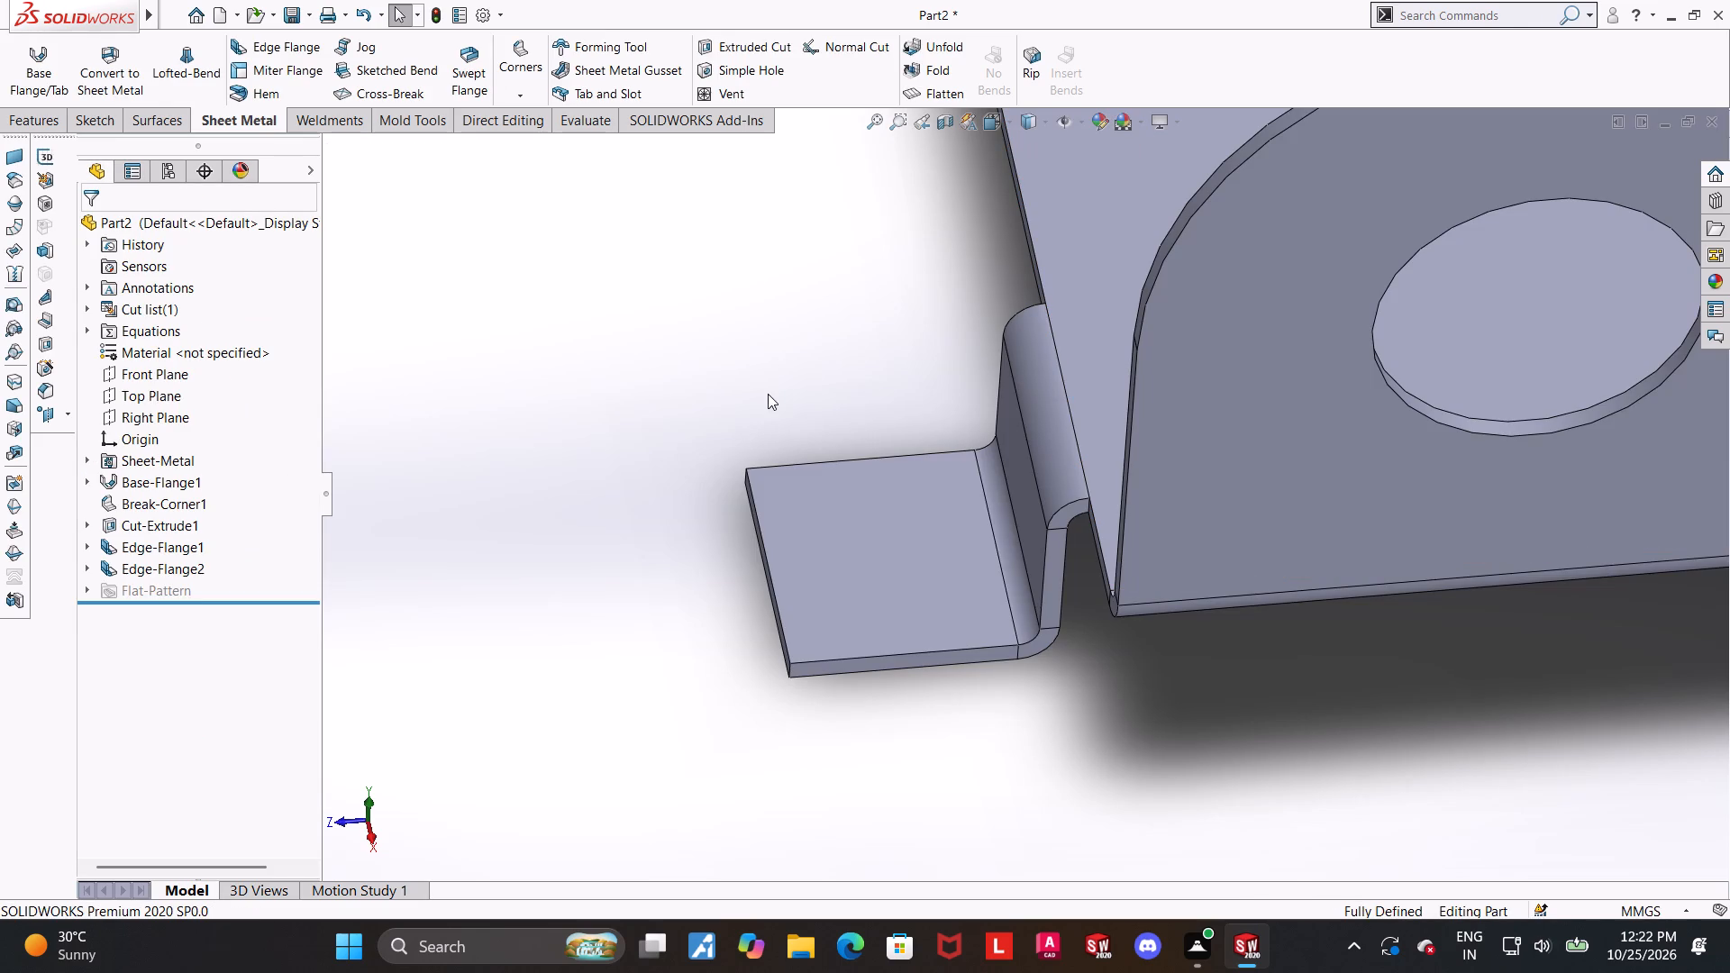
Round the outer corners of the outward flange with a 20 mm radius Break Corner on its face.
click(535, 90)
click(546, 160)
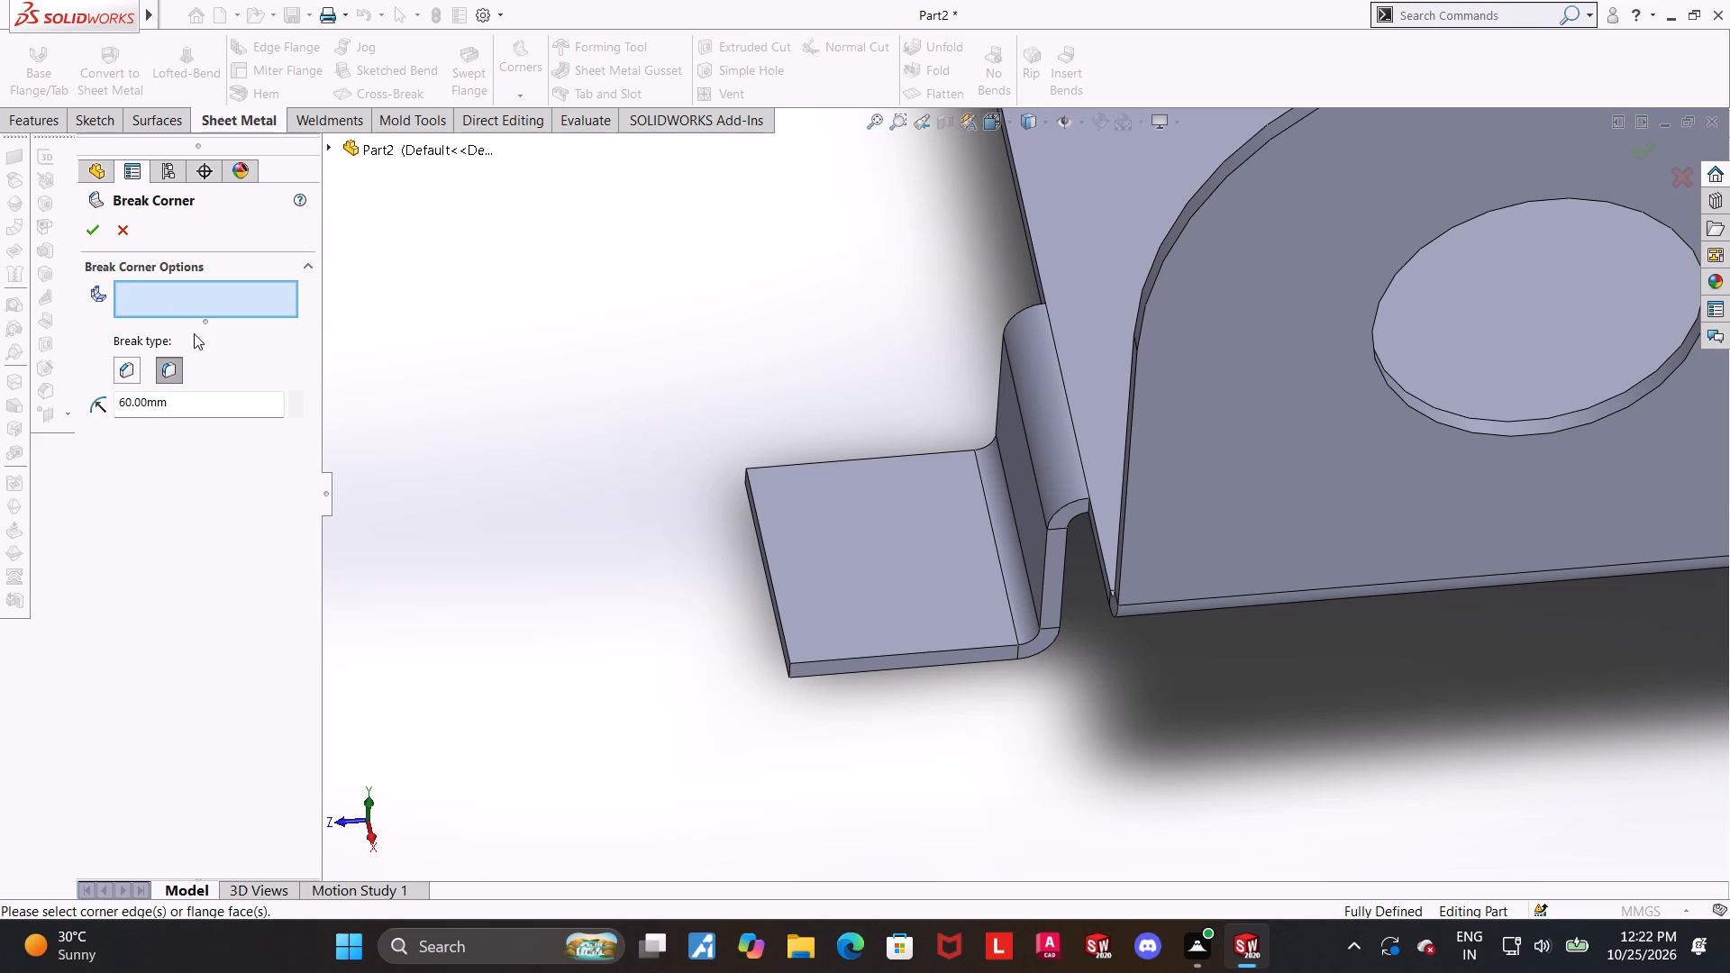
click(813, 522)
middle_drag(879, 445, 865, 496)
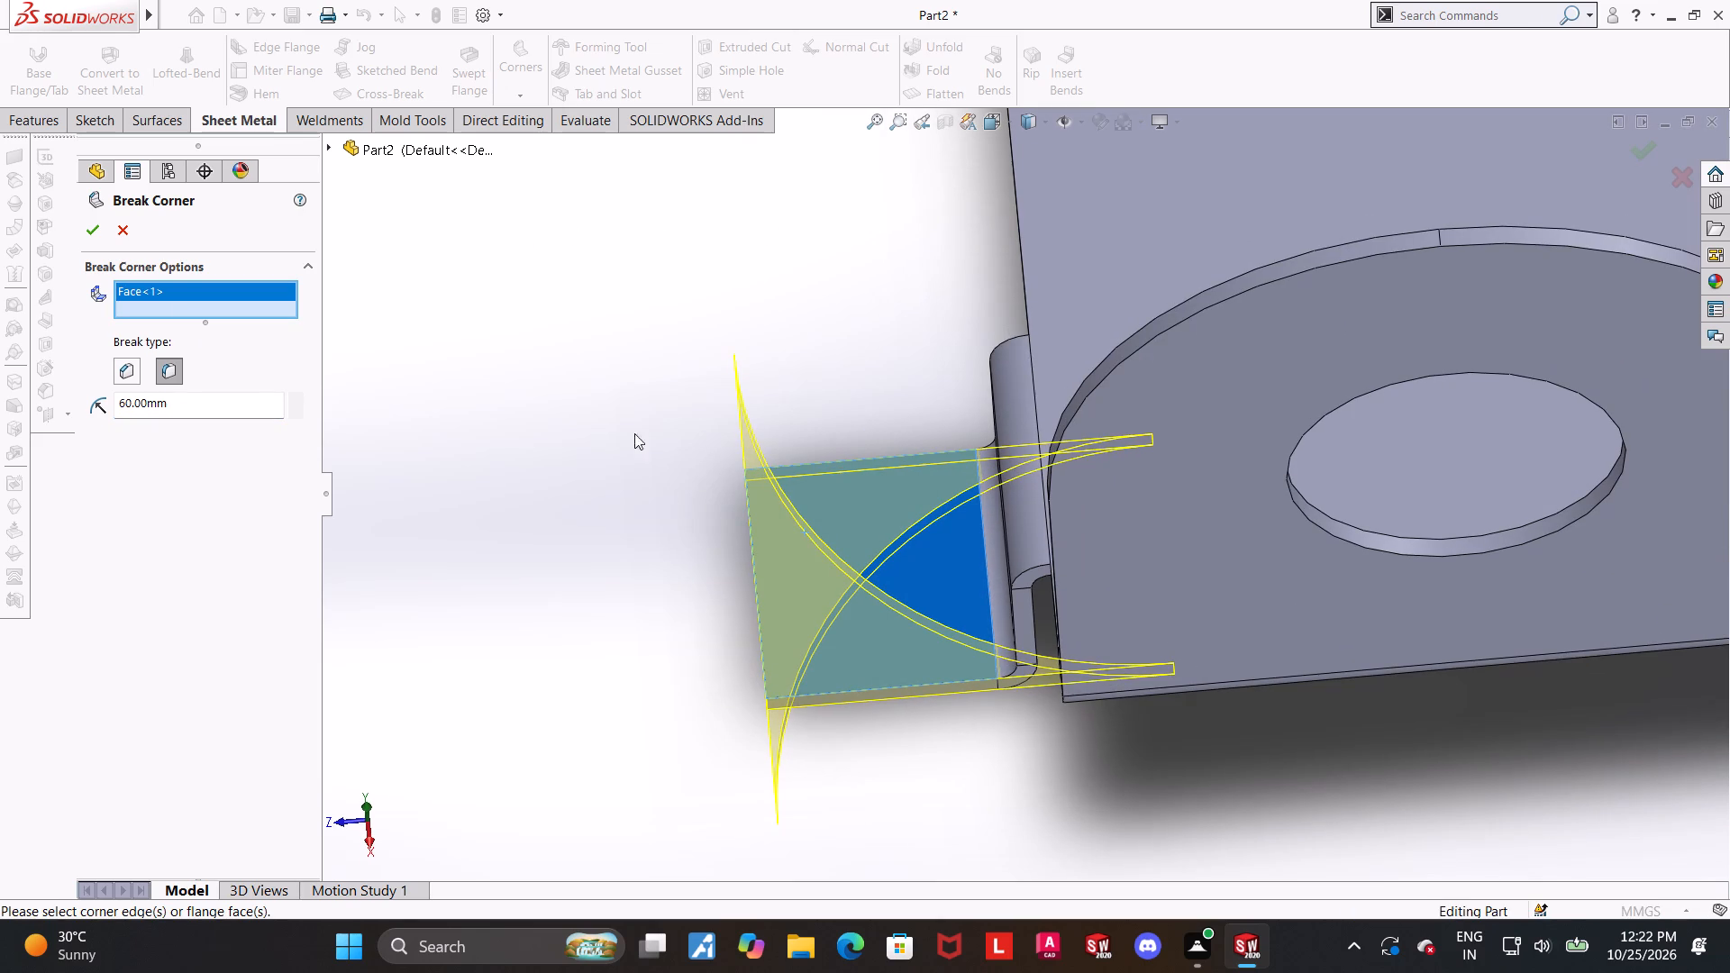
drag(234, 392, 224, 394)
drag(226, 405, 0, 390)
key(2)
key(0)
key(Return)
click(538, 484)
click(98, 228)
click(697, 499)
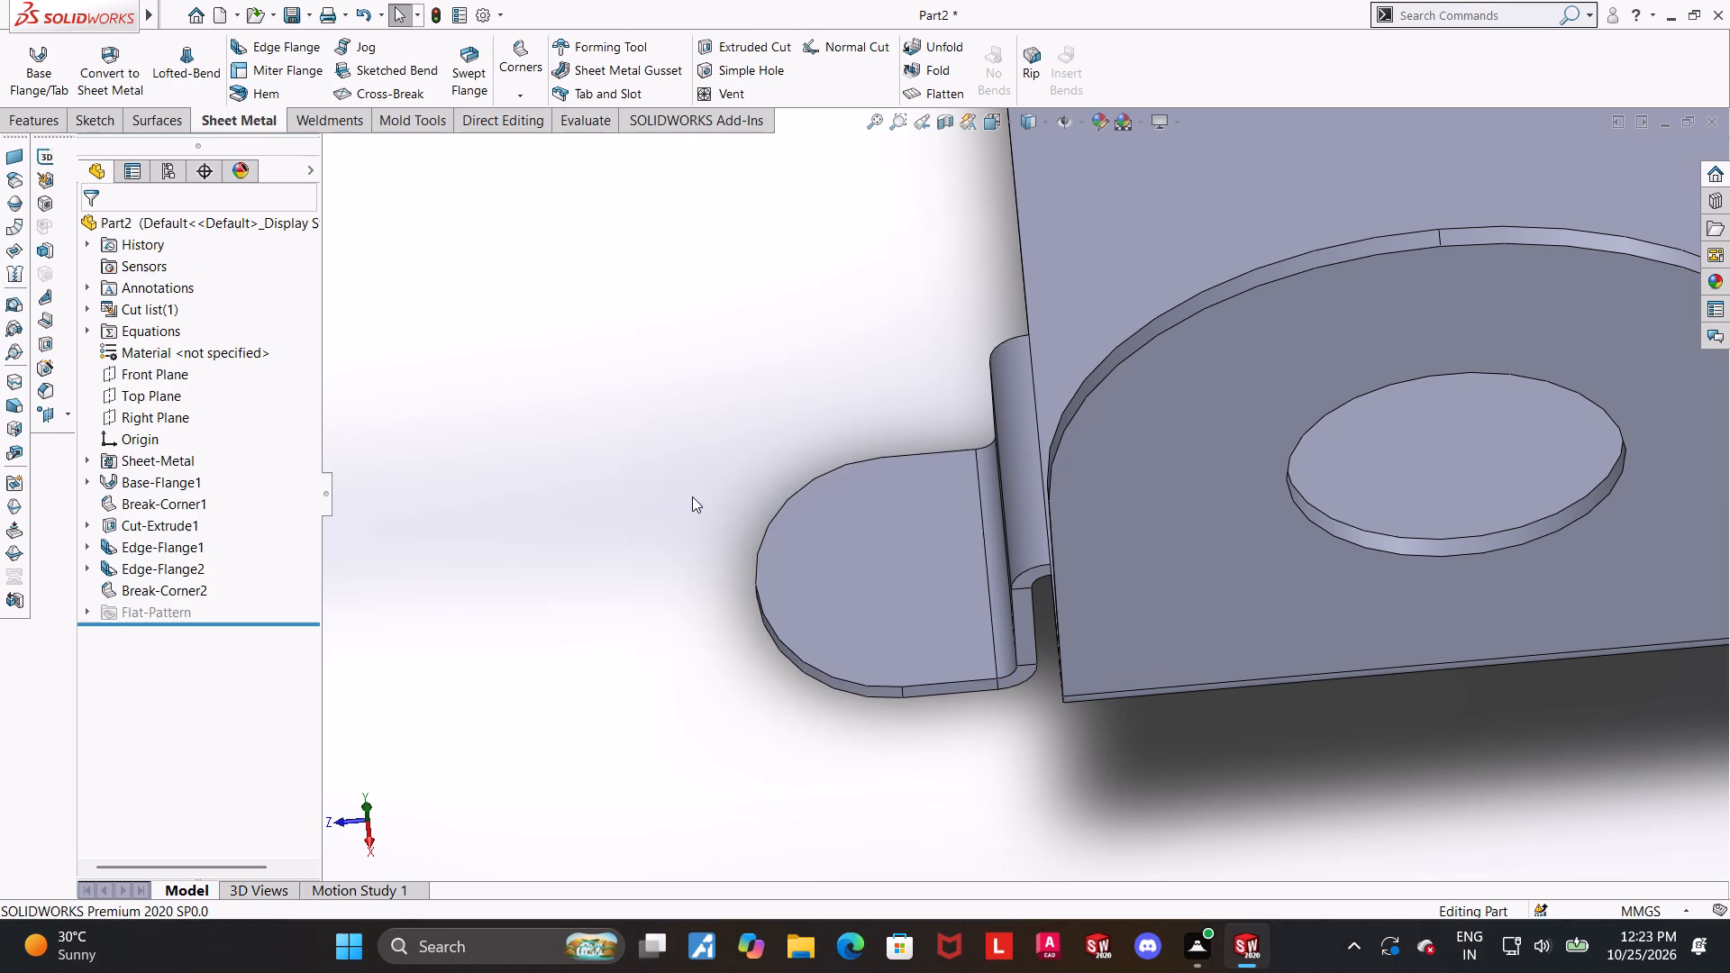
Sketch a circle of about 8 mm radius on the outward flange's upper face, centred on its rounded end.
middle_click(688, 496)
middle_drag(696, 550, 742, 481)
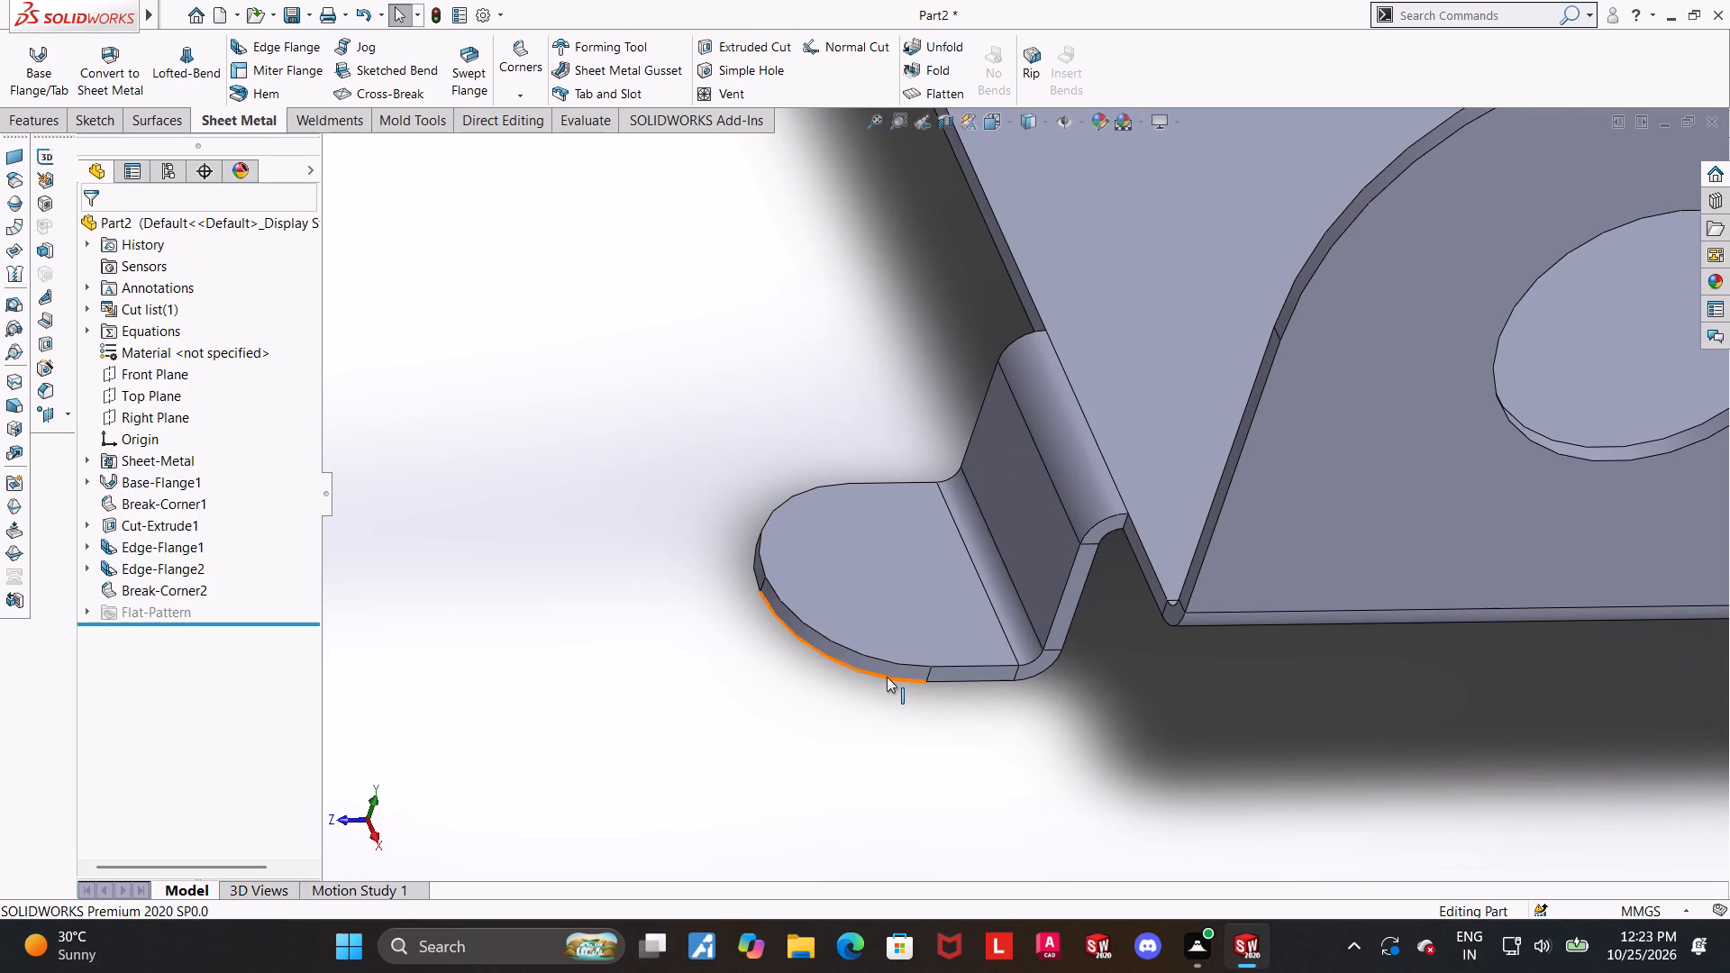
click(878, 743)
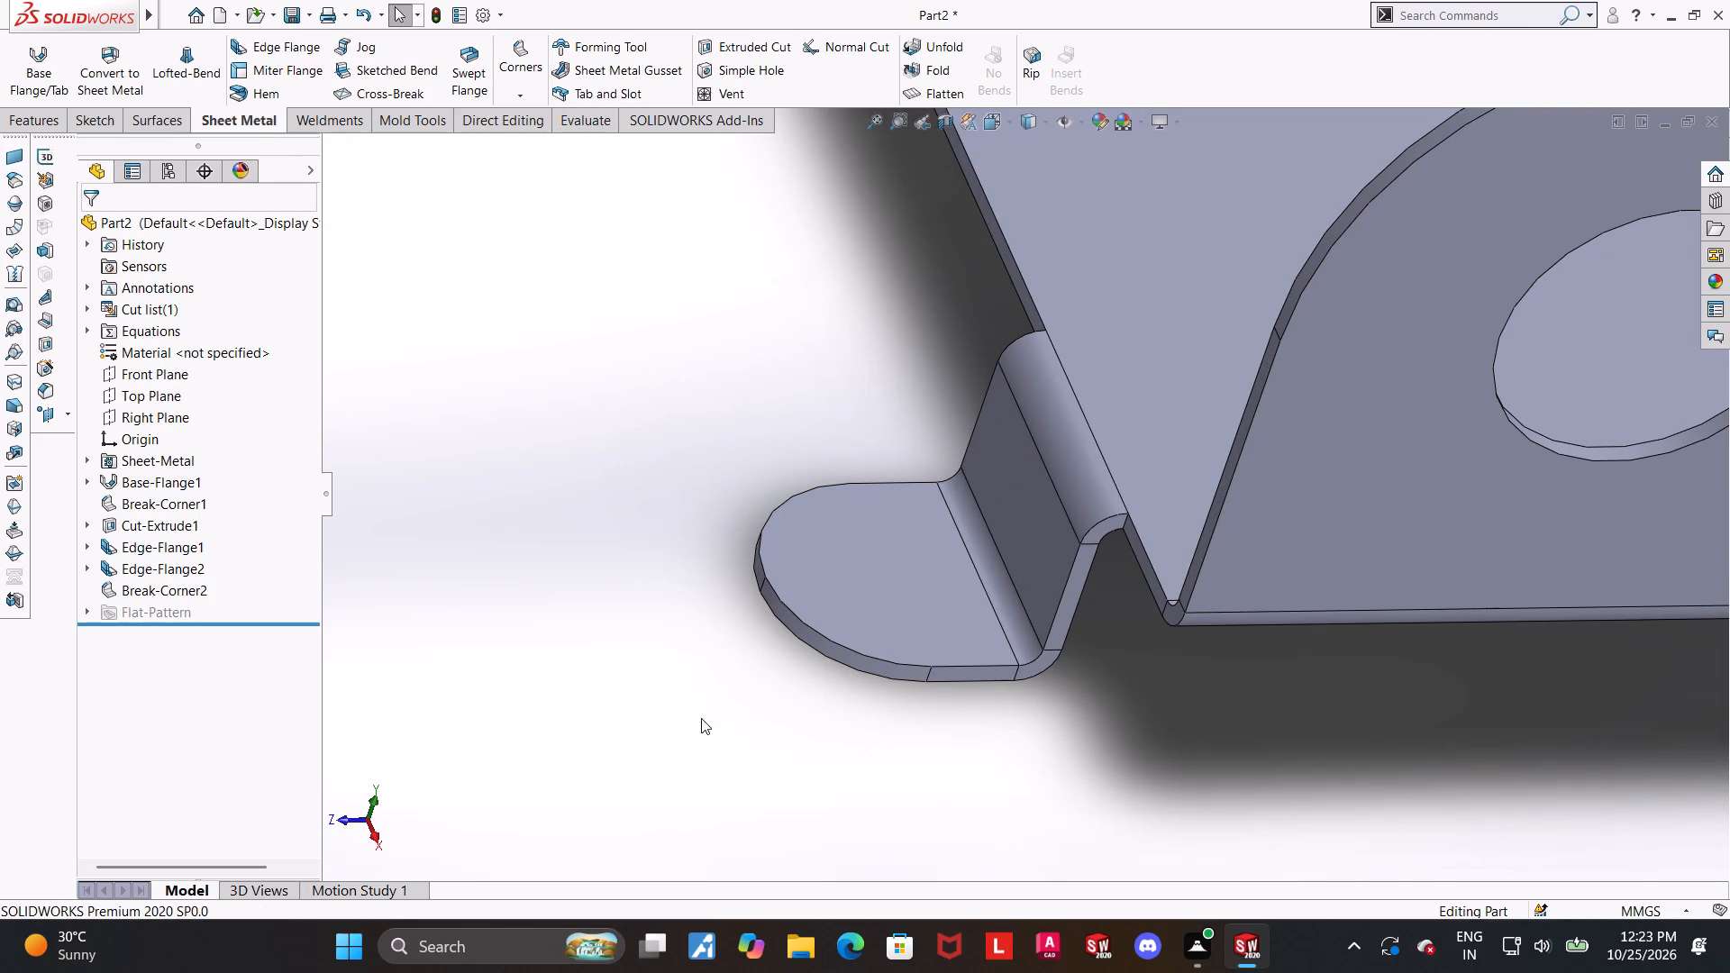
click(701, 718)
click(860, 579)
click(941, 526)
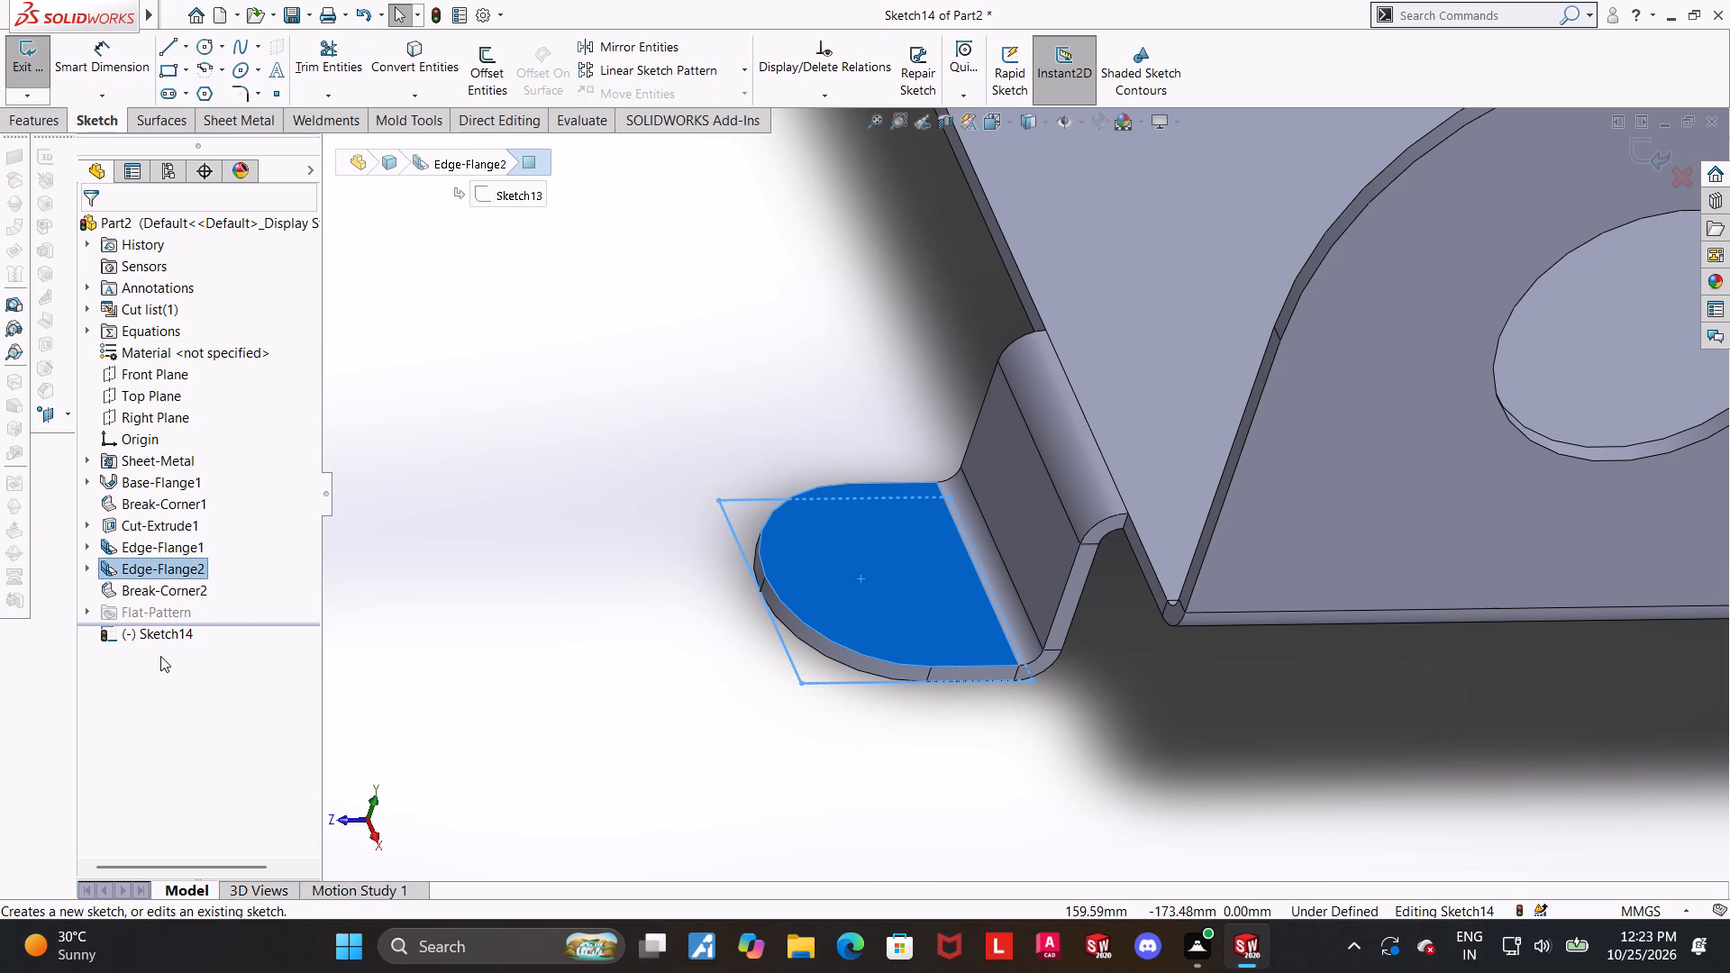
click(178, 638)
click(214, 615)
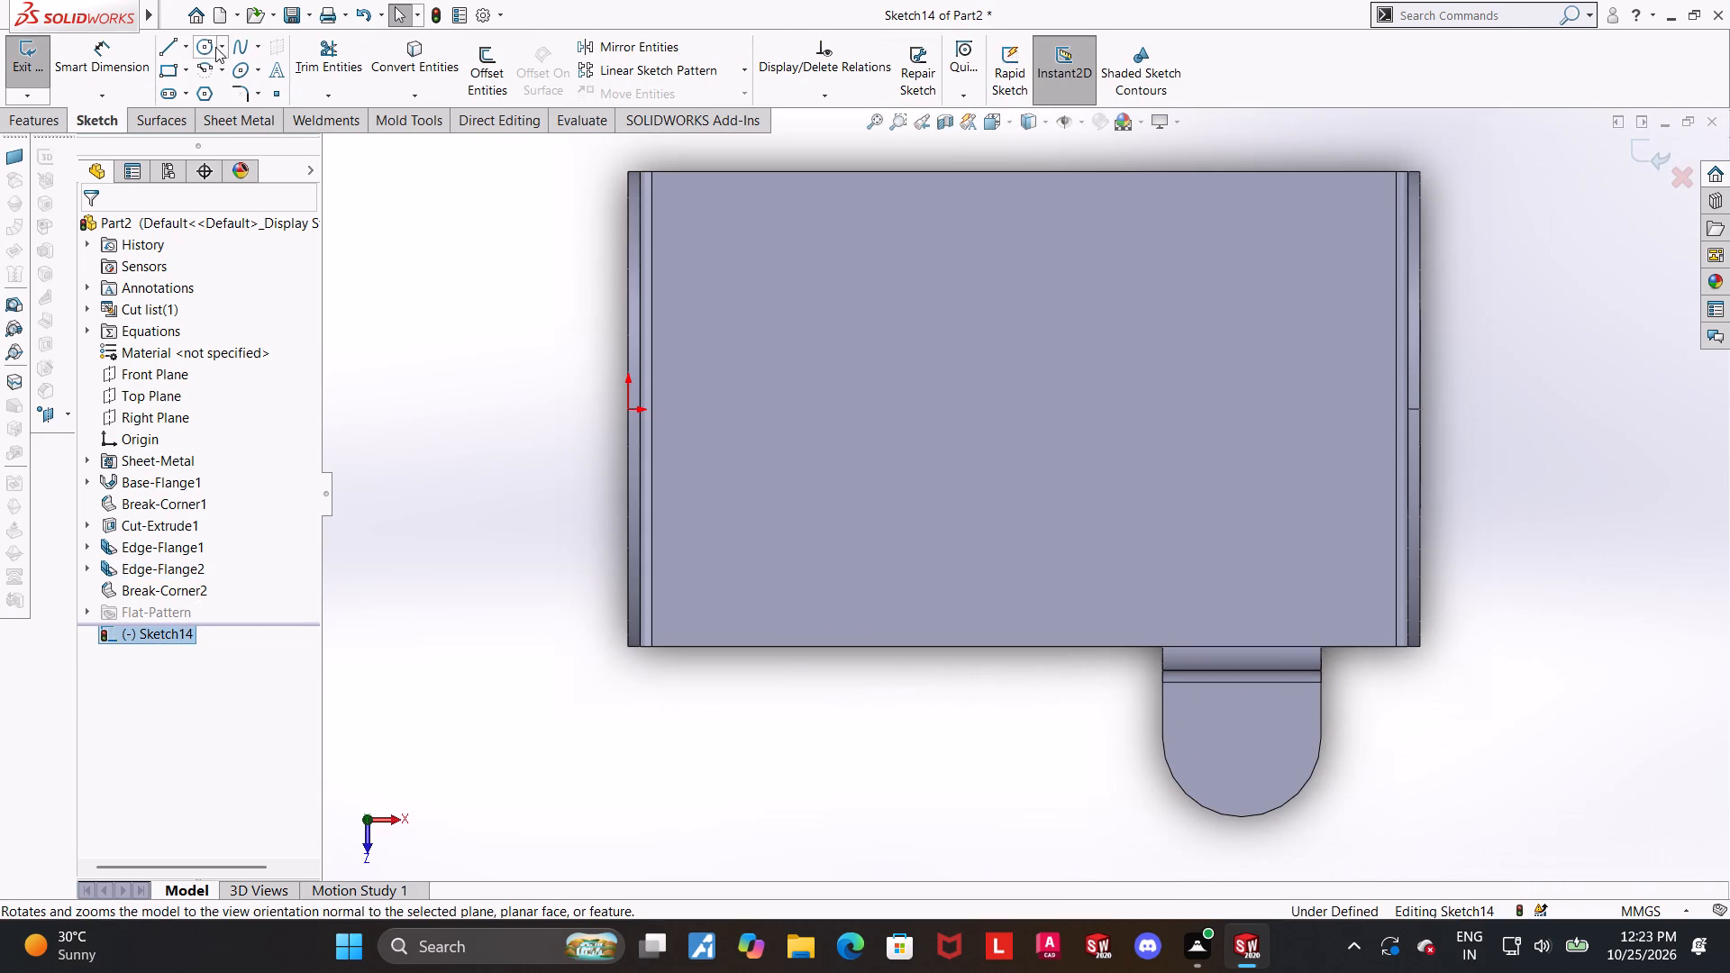
click(206, 44)
scroll(1384, 682, down, 2)
scroll(1272, 772, up, 4)
scroll(1085, 617, down, 4)
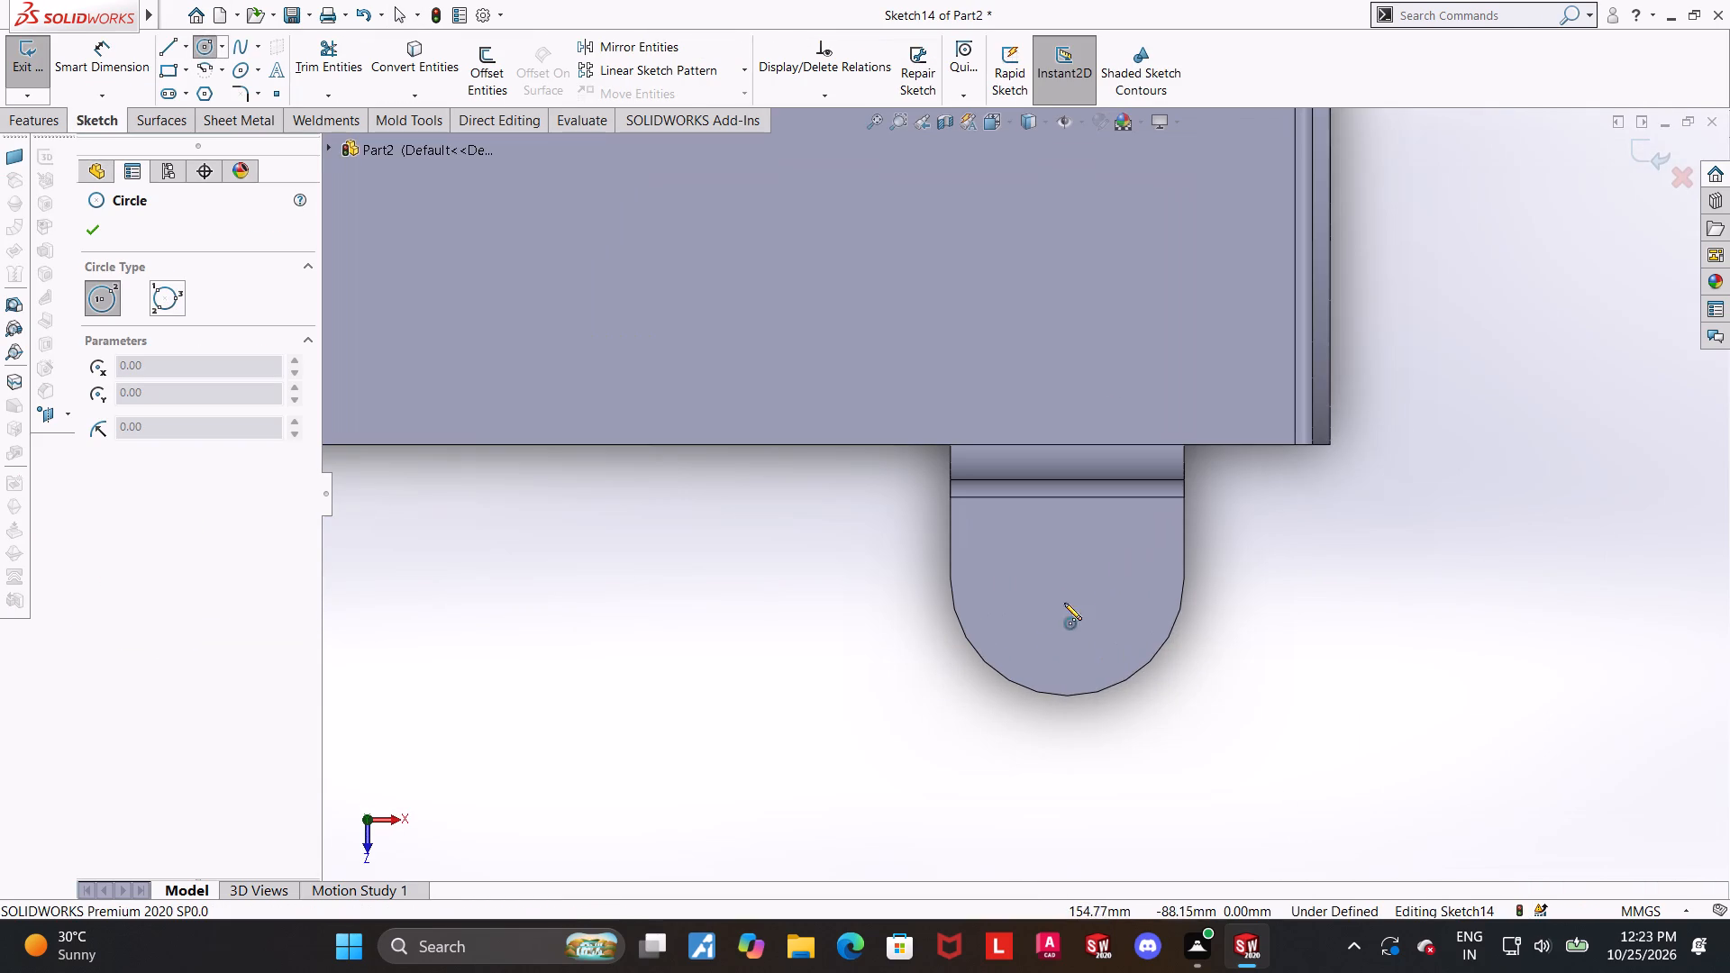
click(1065, 577)
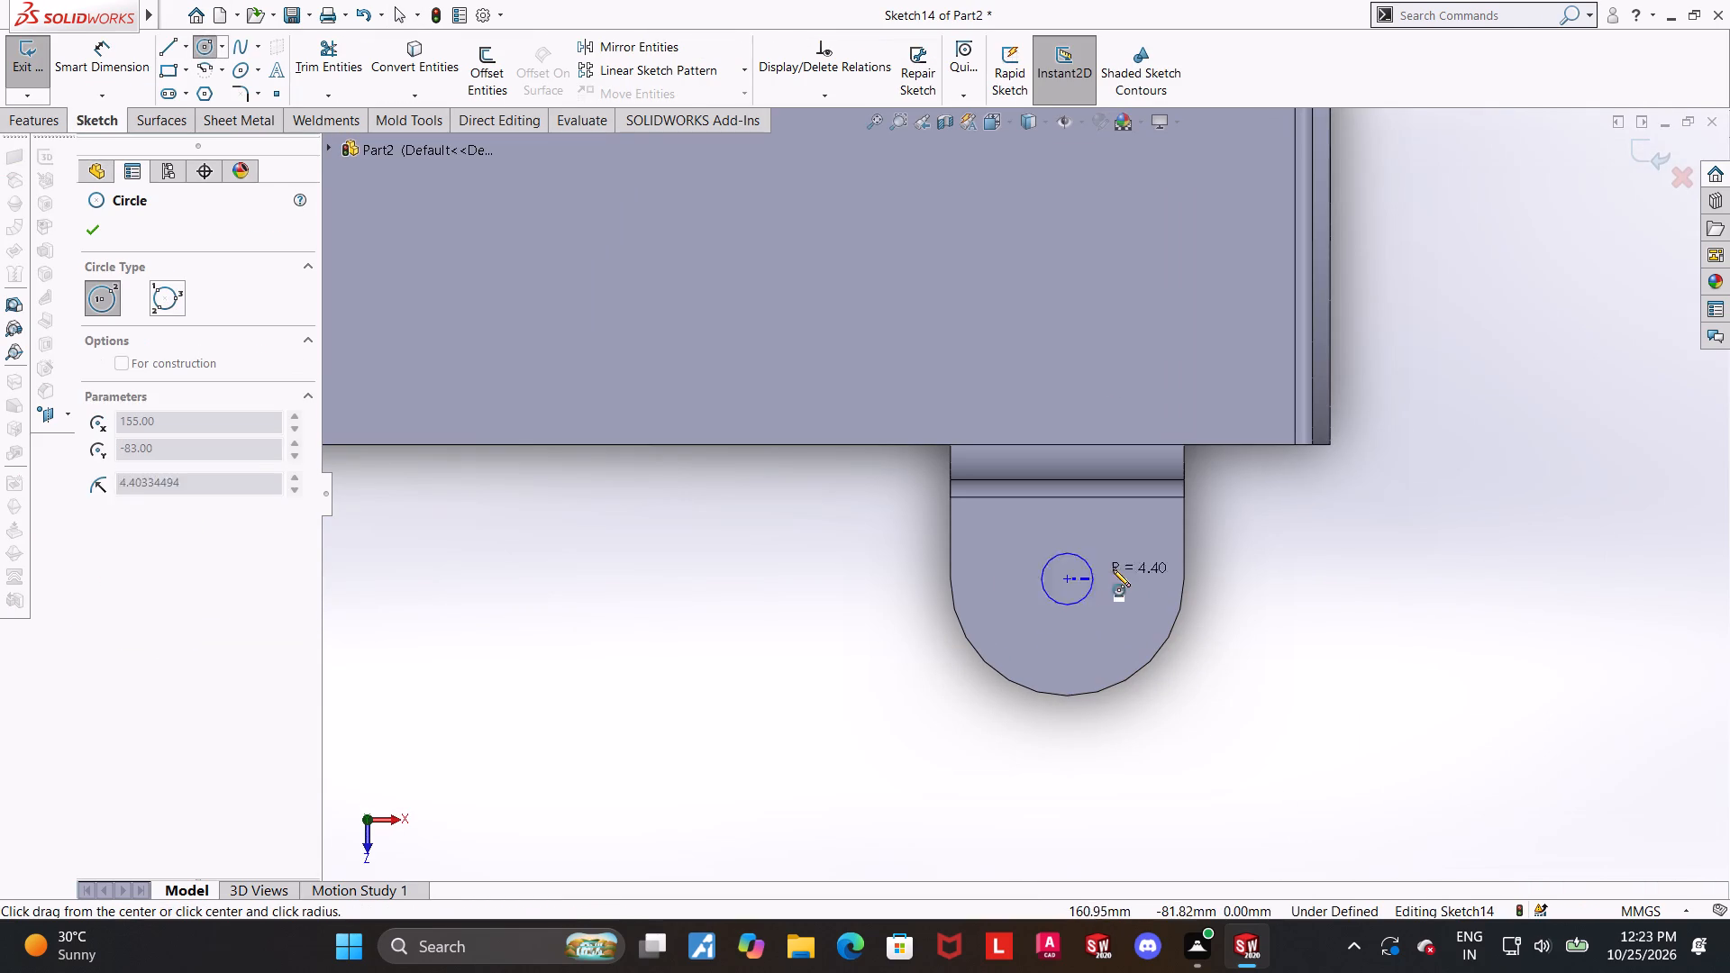
click(1114, 568)
key(Escape)
Dimension the circle's diameter as 15 mm.
click(68, 63)
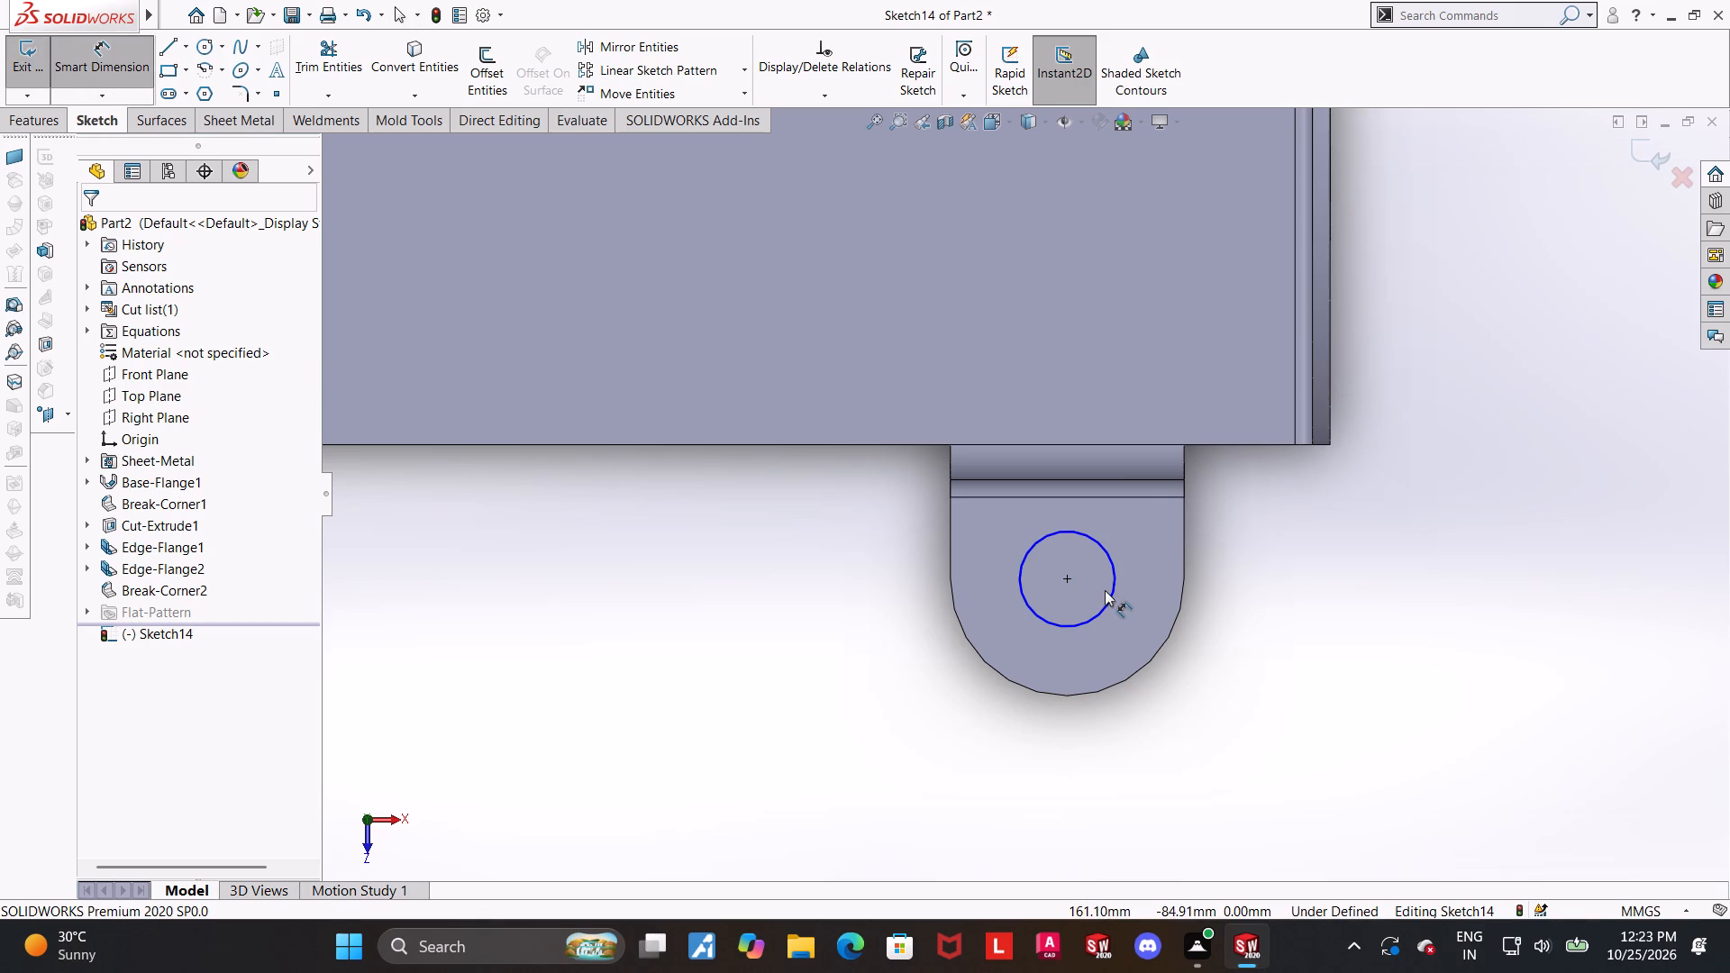
click(1108, 595)
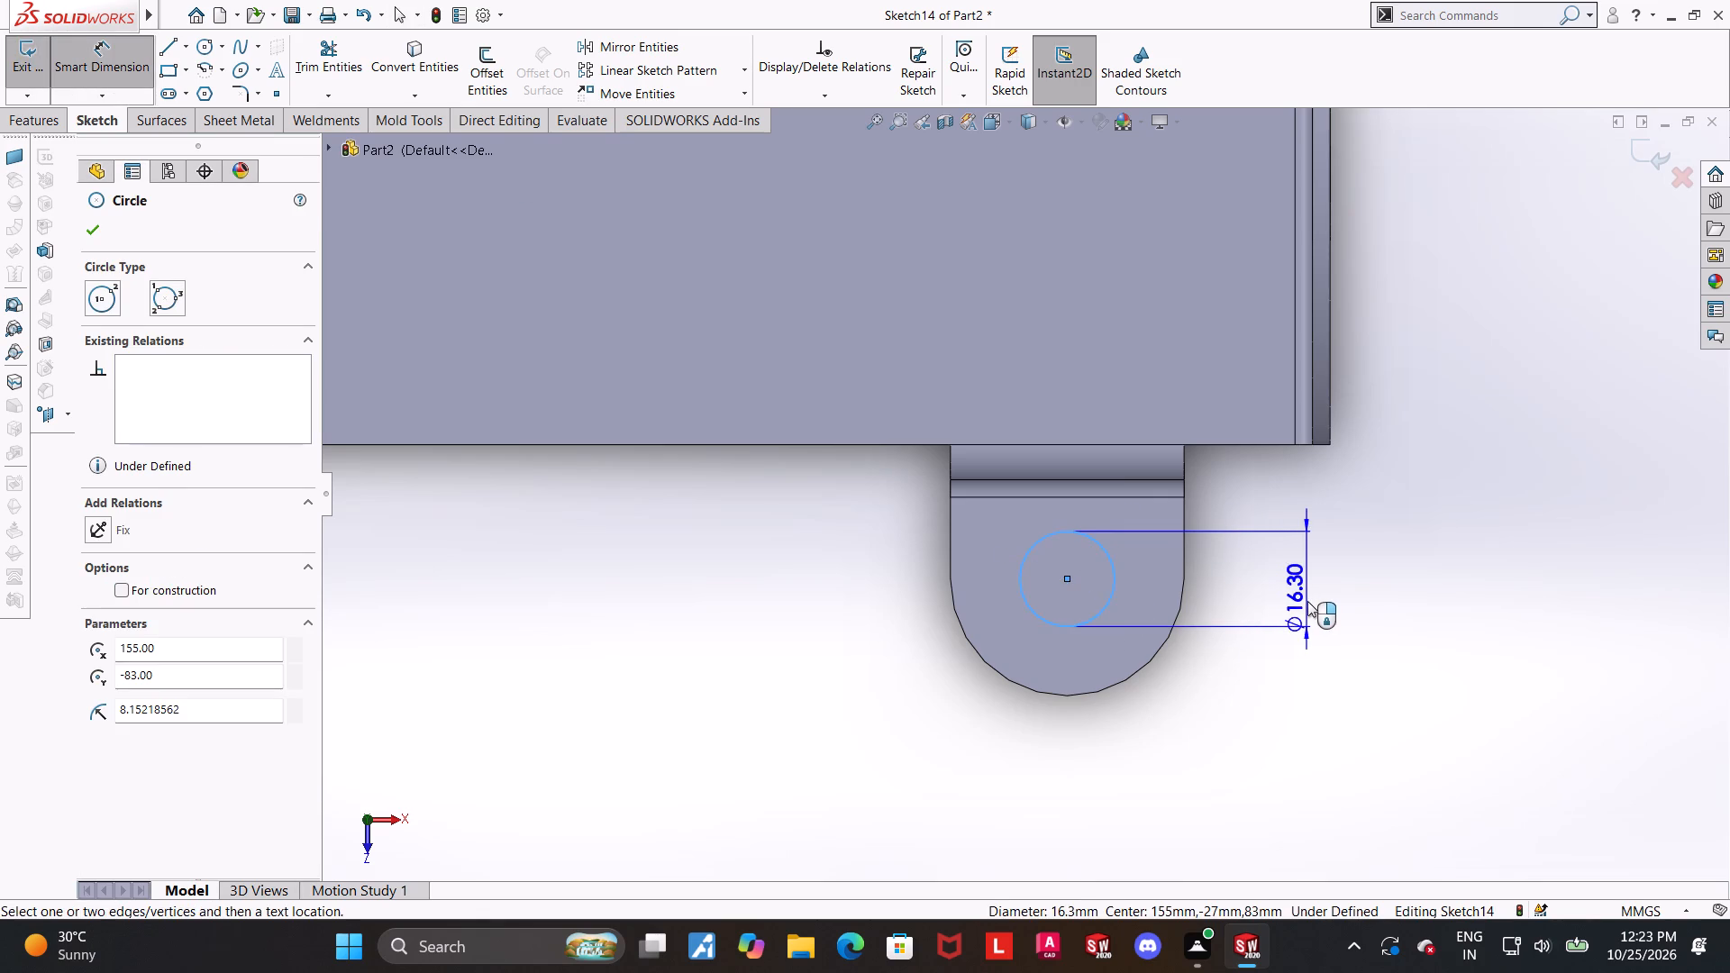
click(1307, 601)
text(15)
key(Return)
key(Escape)
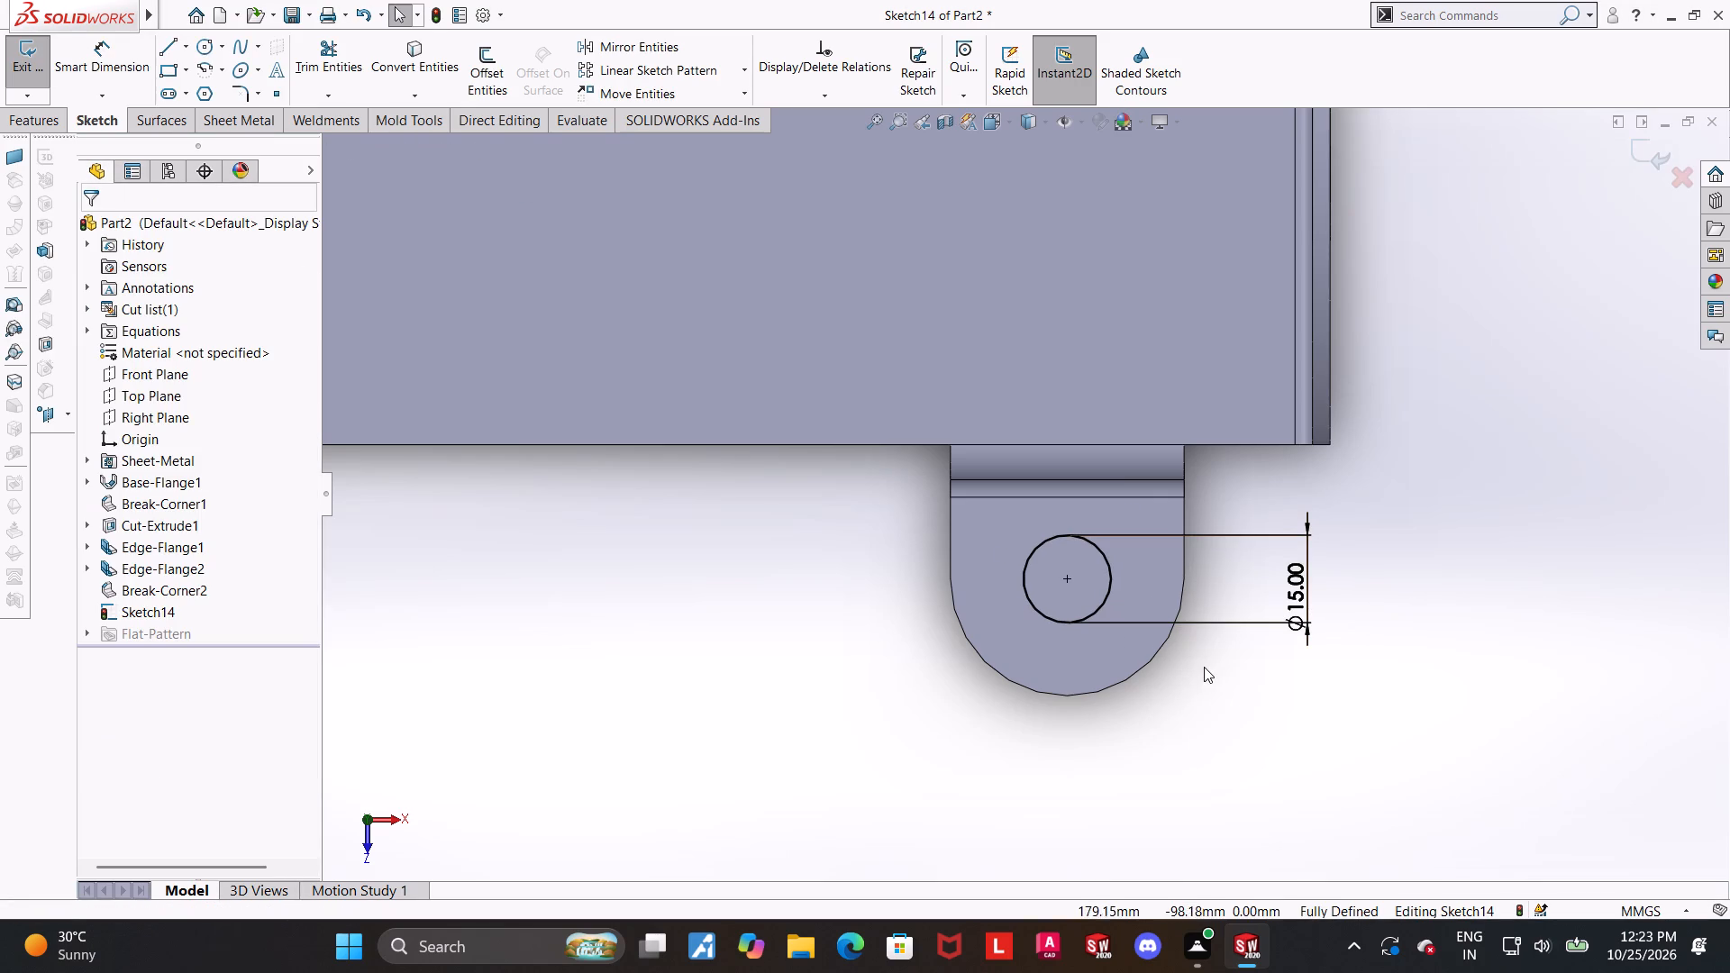
Make the circle concentric with the flange's rounded end and finish the sketch.
click(1214, 674)
click(1164, 647)
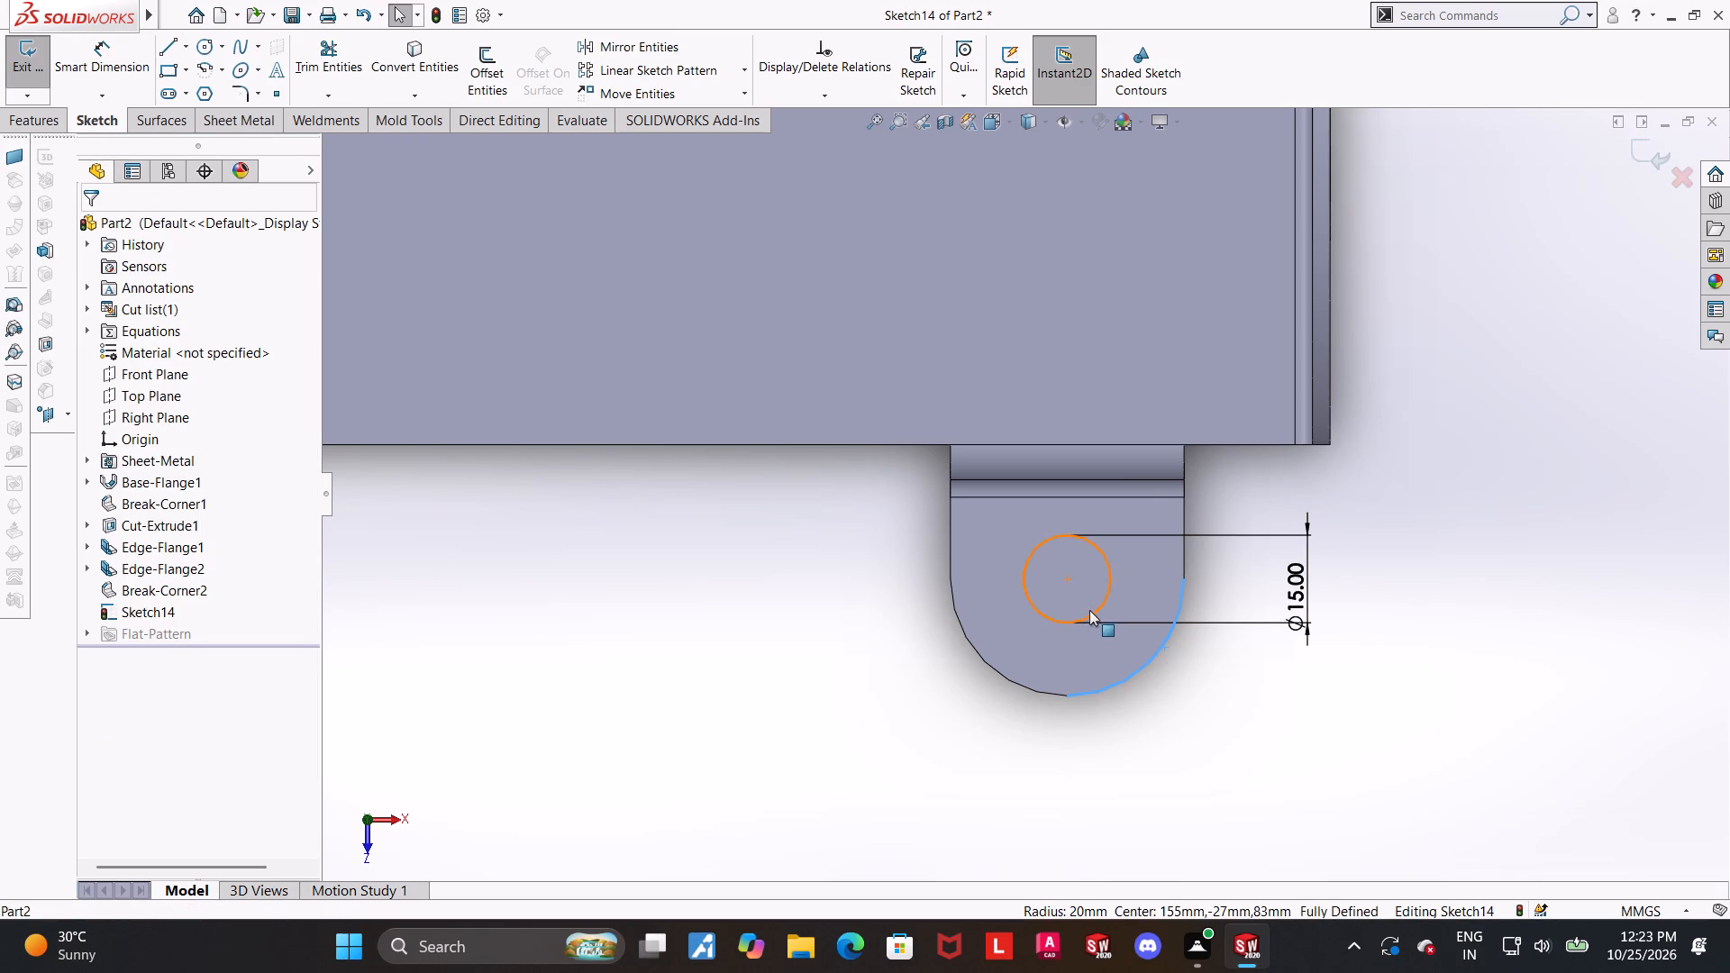
ctrl+click(1091, 611)
click(105, 591)
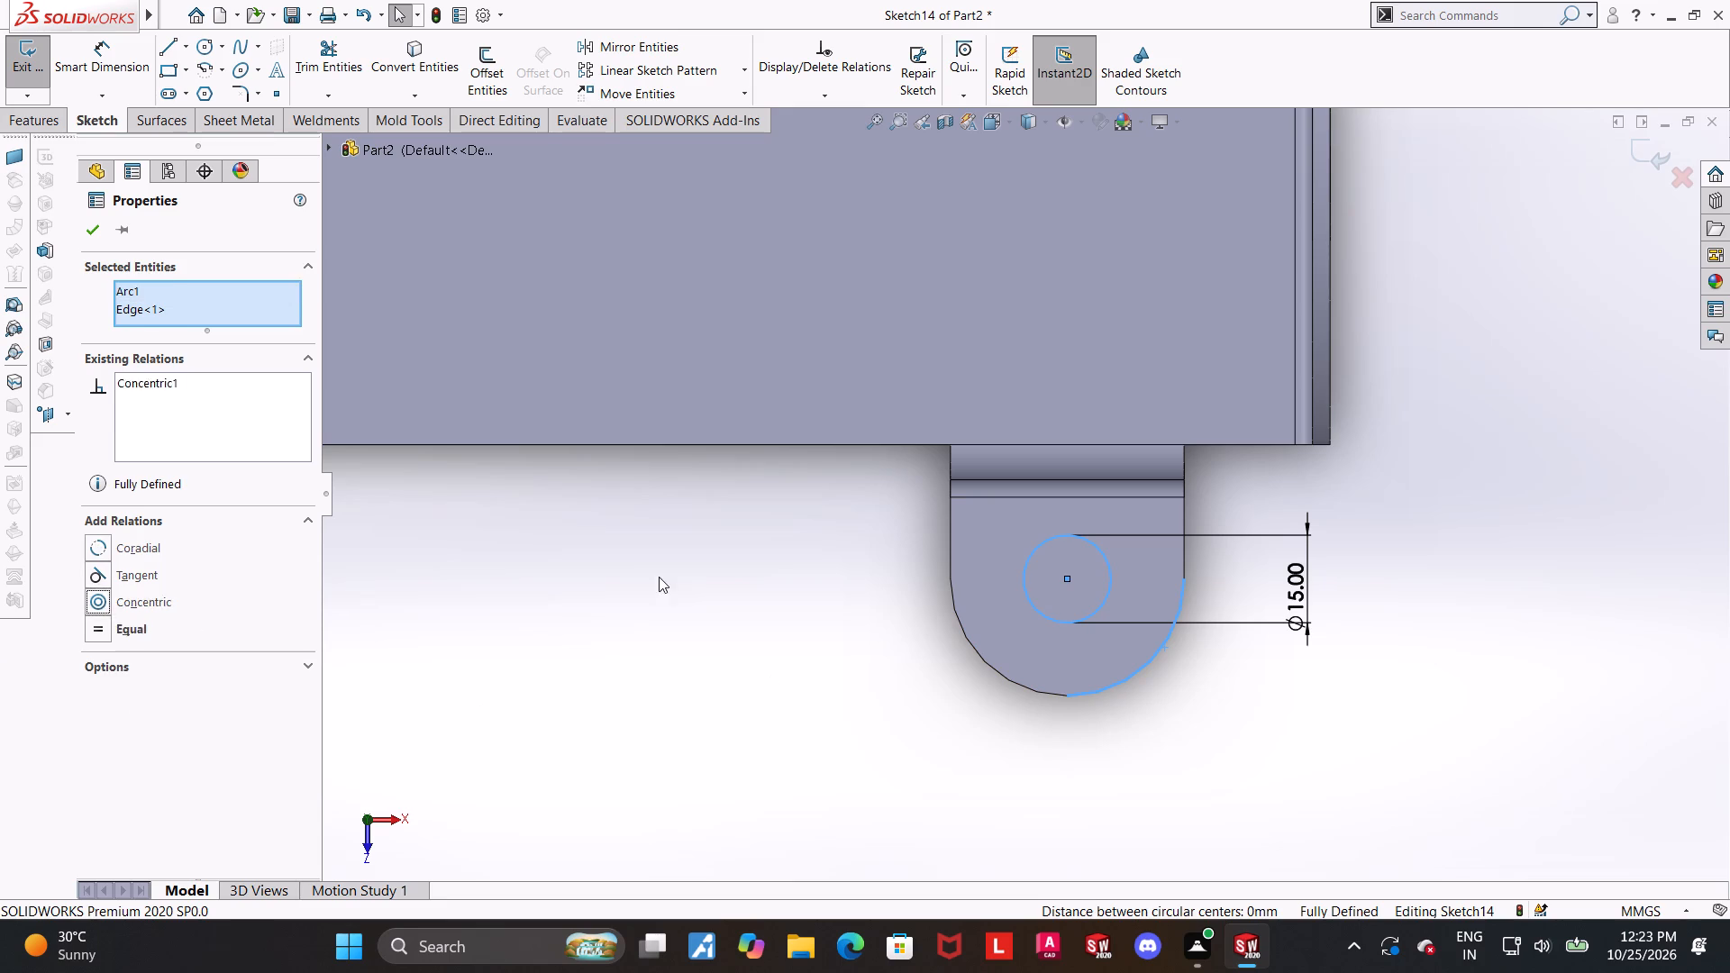
click(659, 577)
click(1651, 151)
Extrude-cut the circle through the outward flange, blind and linked to the sheet thickness with Normal cut.
scroll(1360, 456, up, 4)
middle_drag(1276, 601, 1239, 433)
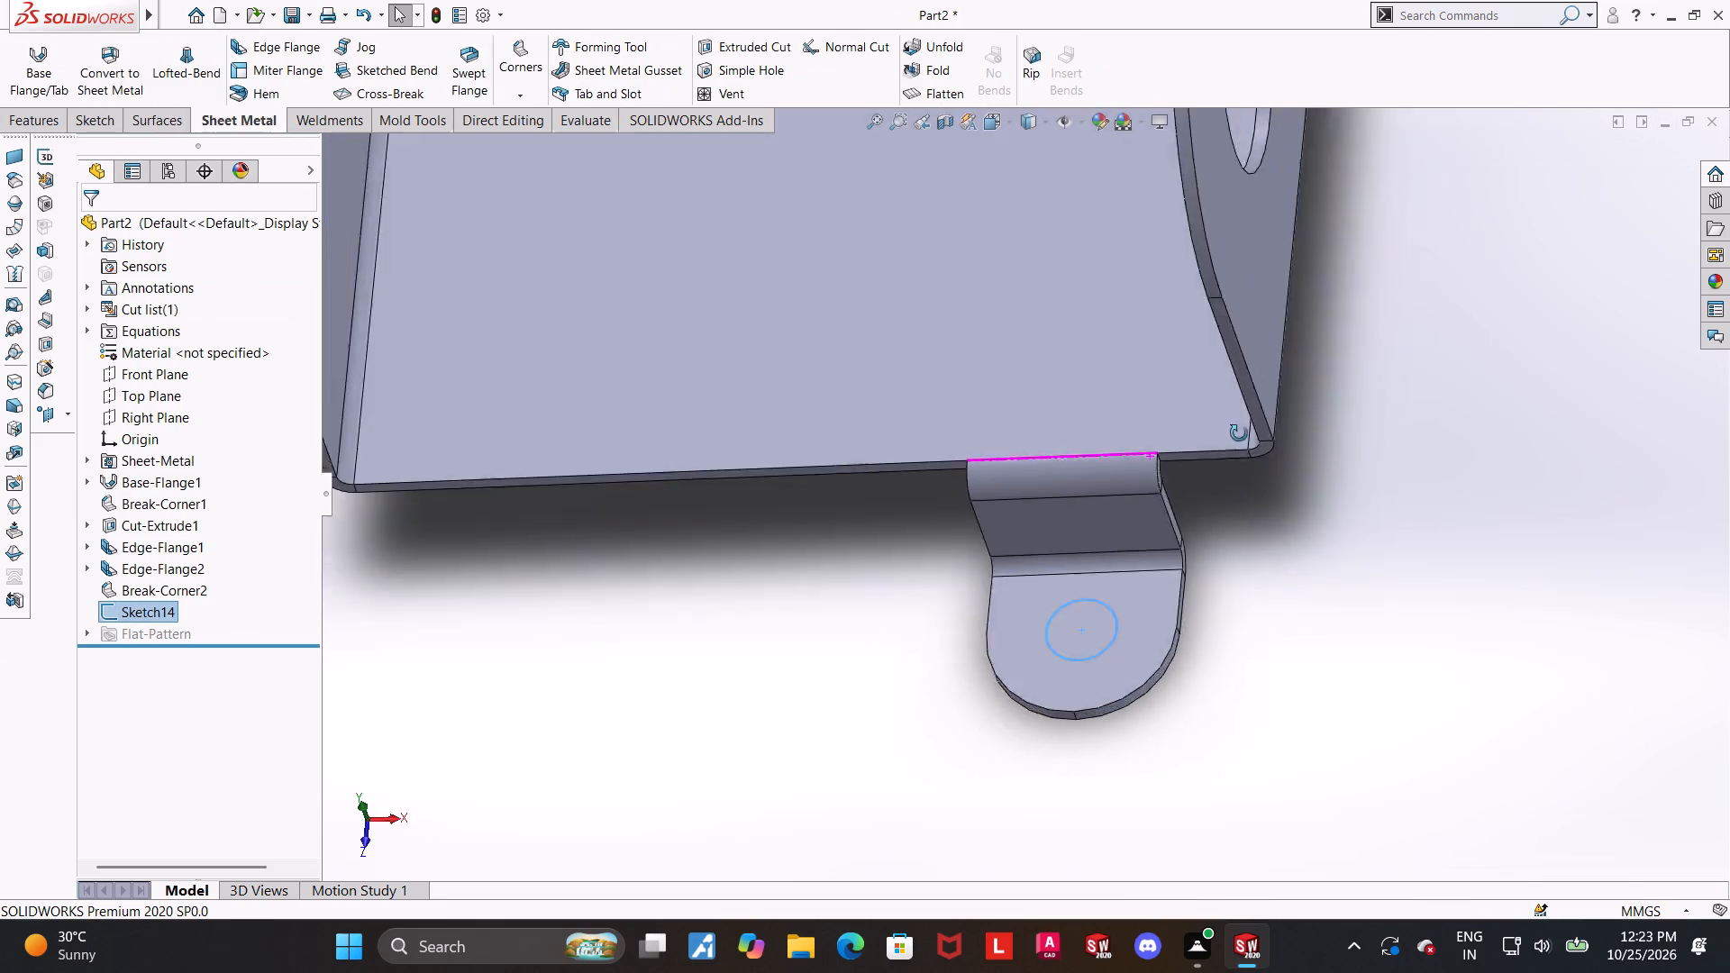
middle_drag(1239, 433, 1180, 314)
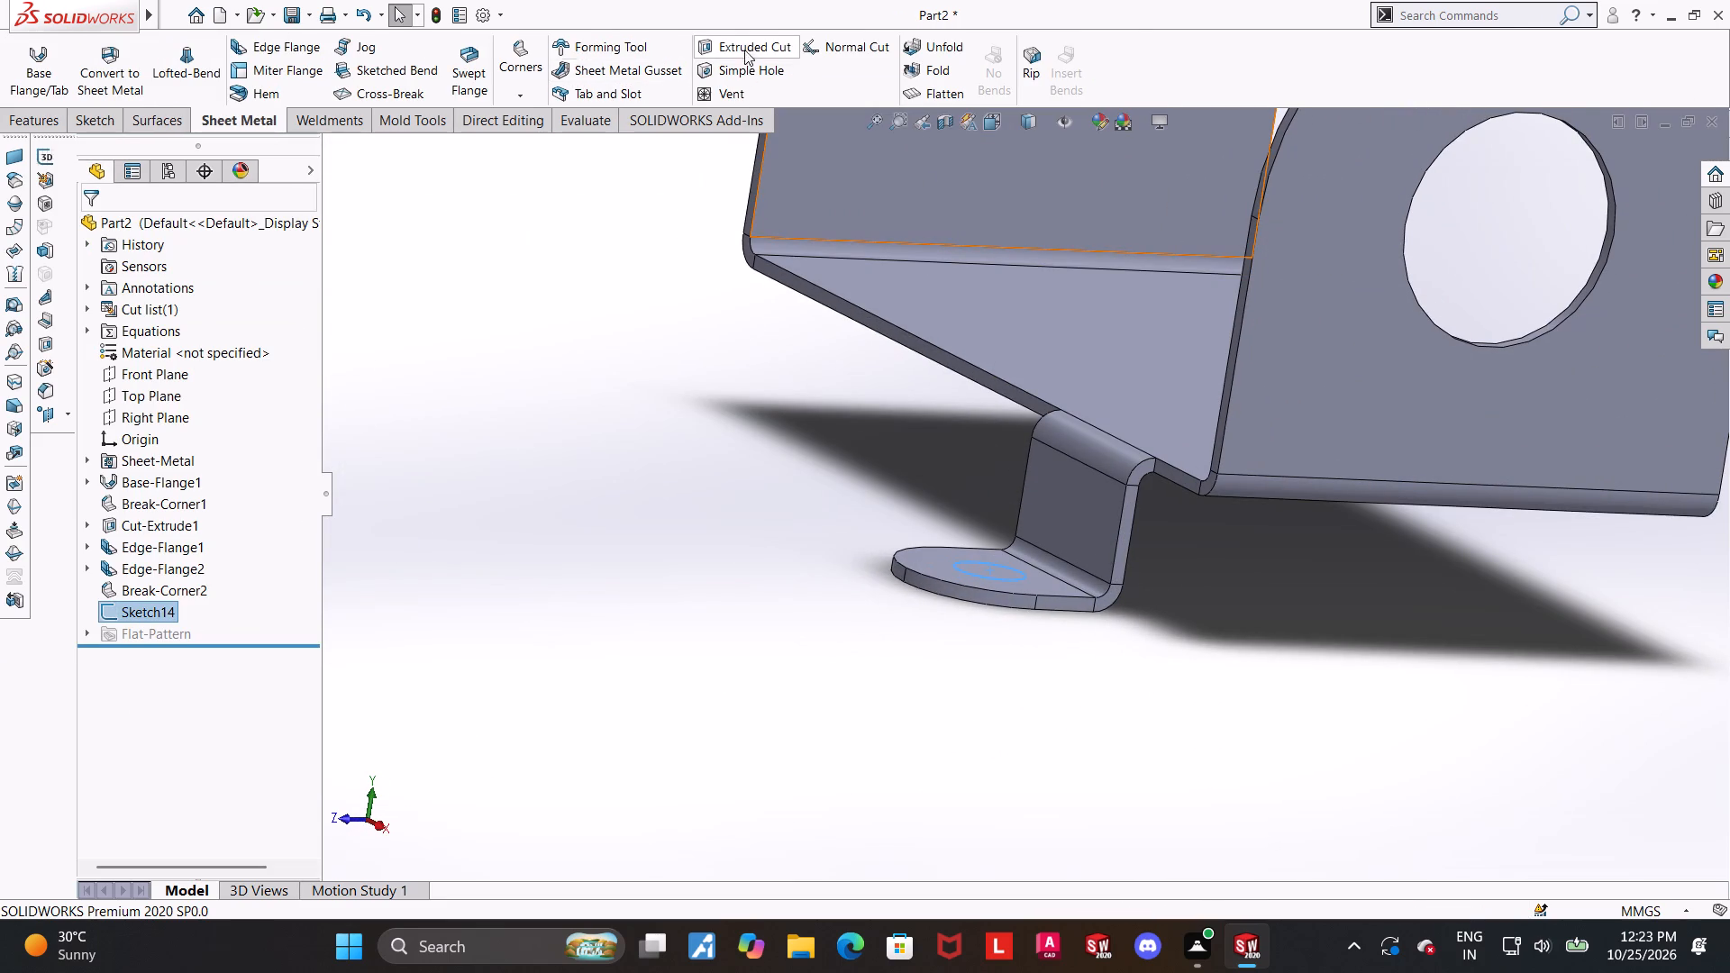
click(742, 46)
click(91, 238)
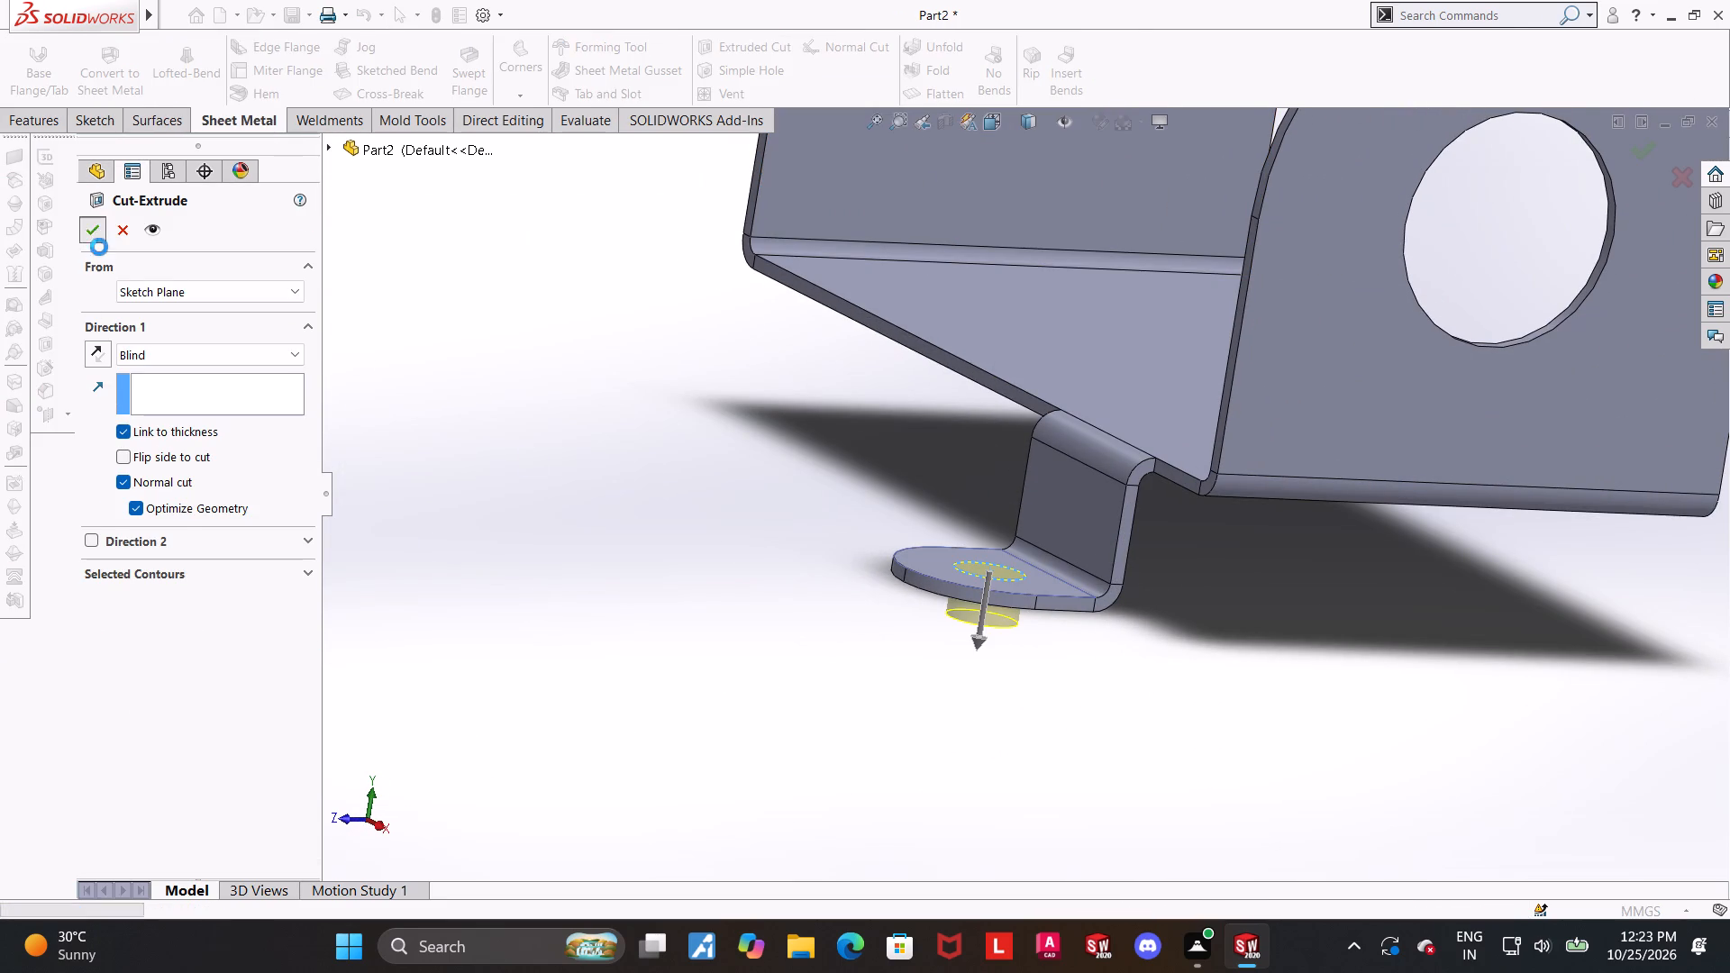
click(1157, 732)
middle_drag(1177, 573, 1194, 654)
Measure the tab's upper bend on its outer and inner sides.
scroll(1194, 654, up, 5)
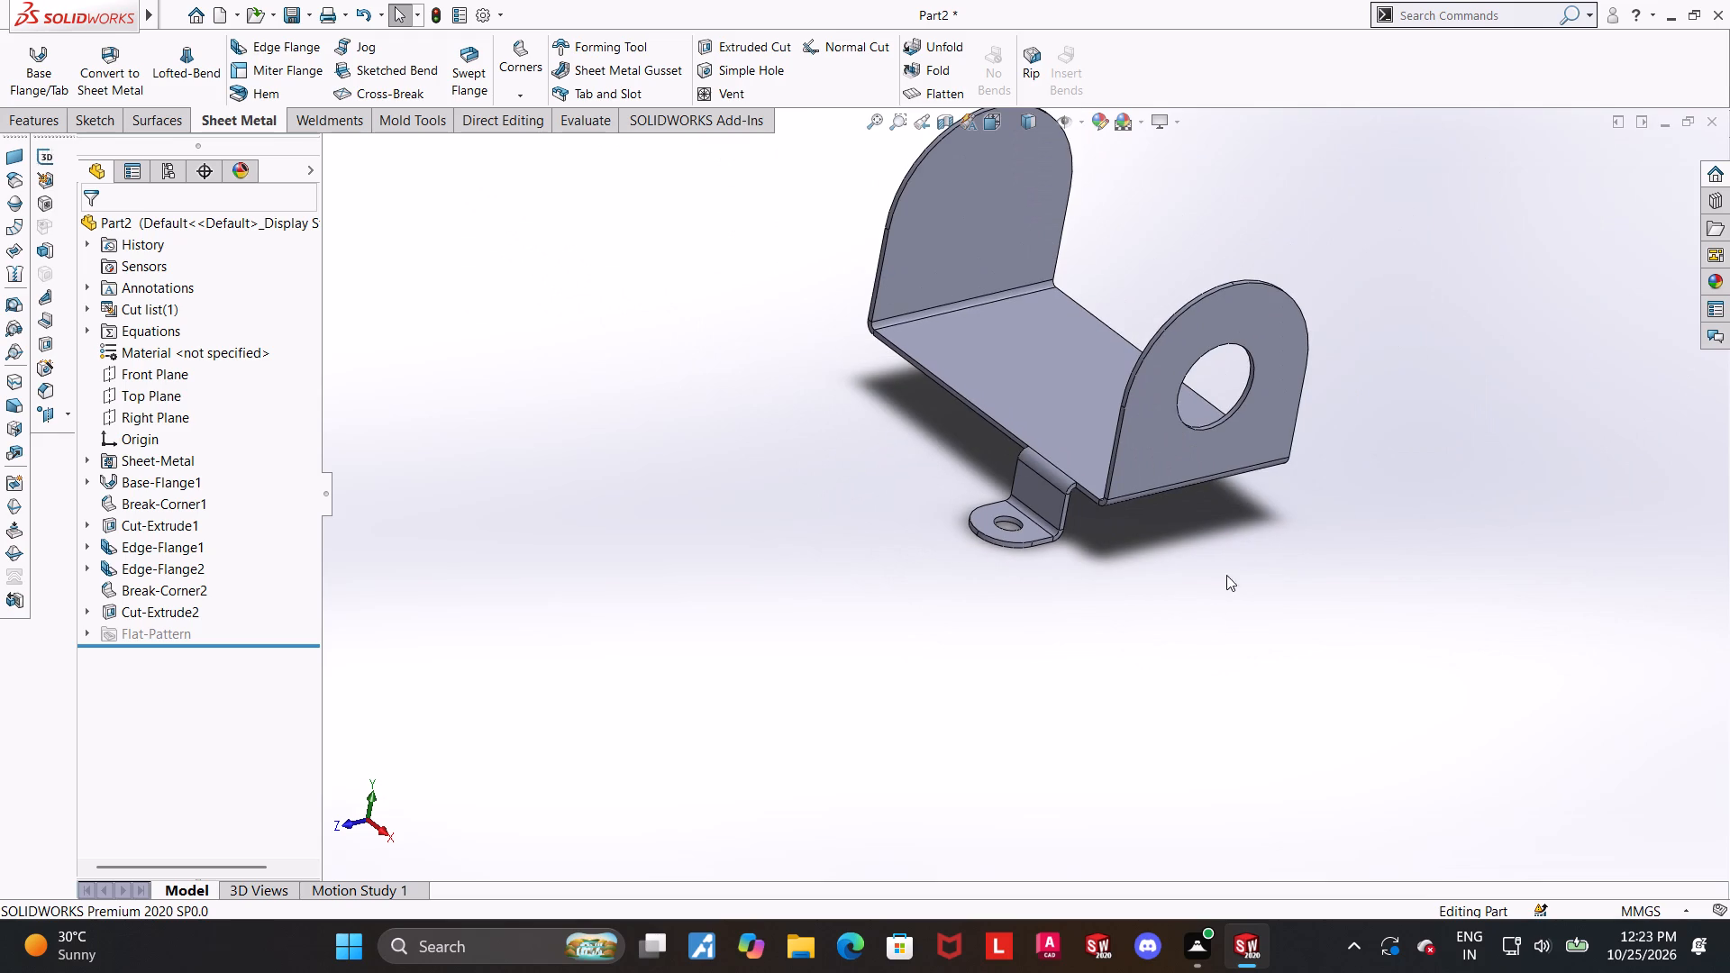
scroll(984, 349, down, 5)
scroll(1466, 812, up, 3)
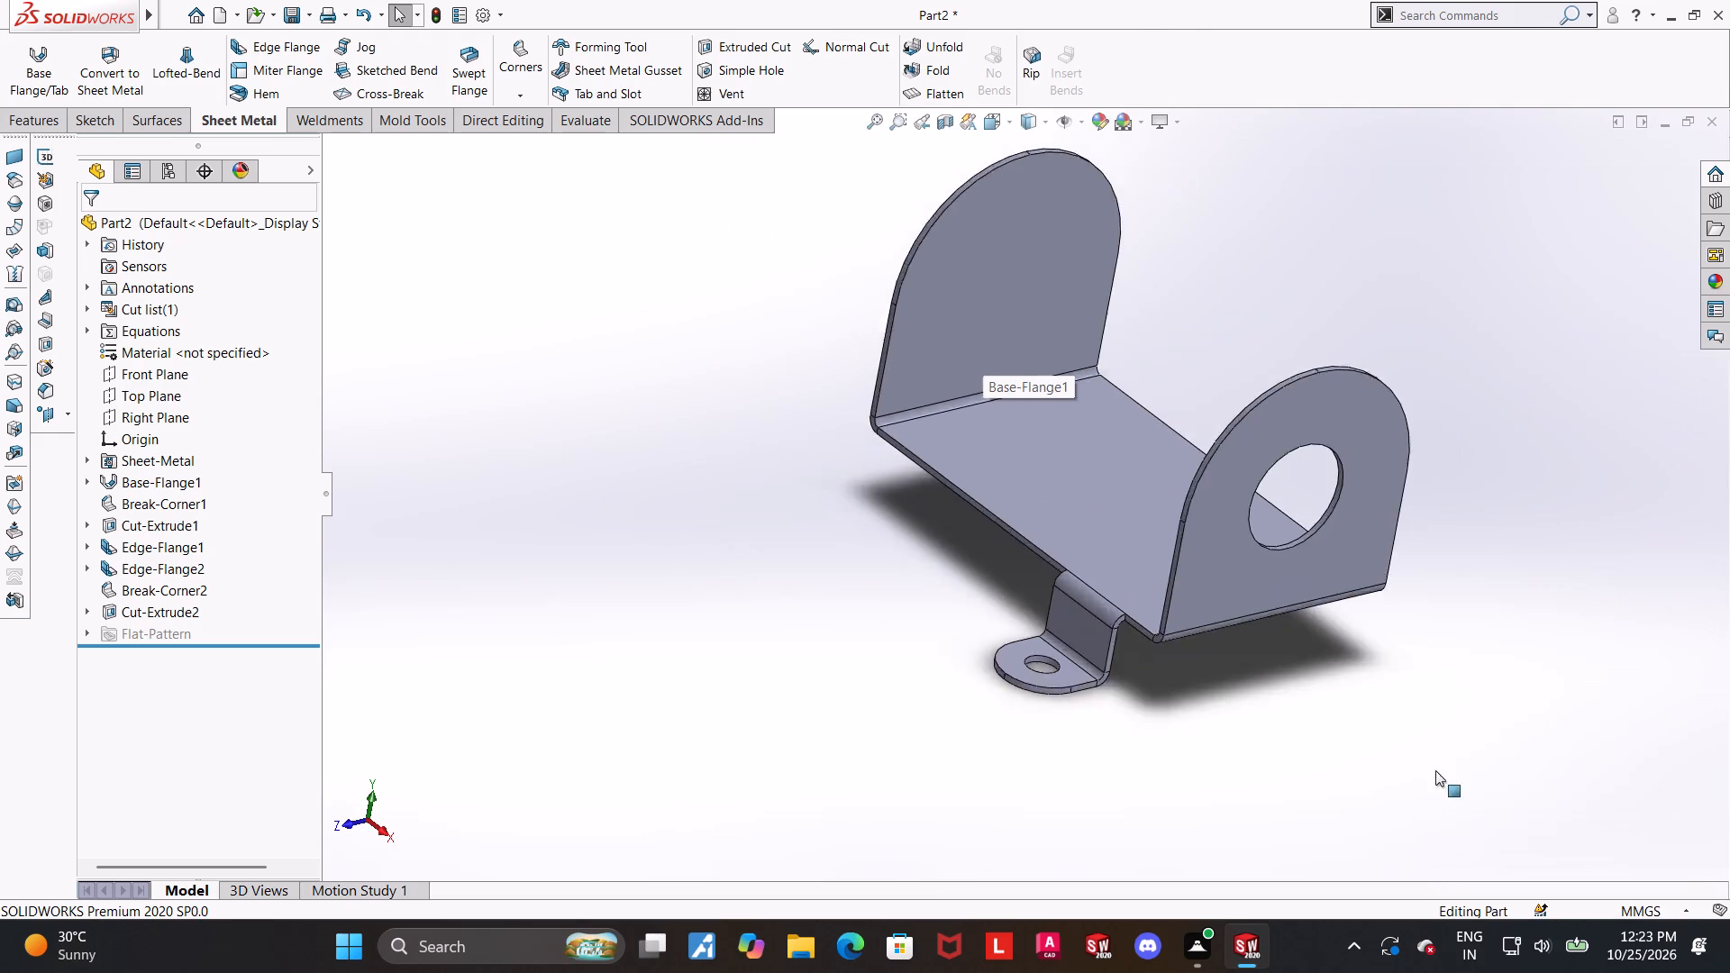
scroll(1435, 770, up, 2)
scroll(1252, 687, down, 5)
click(598, 114)
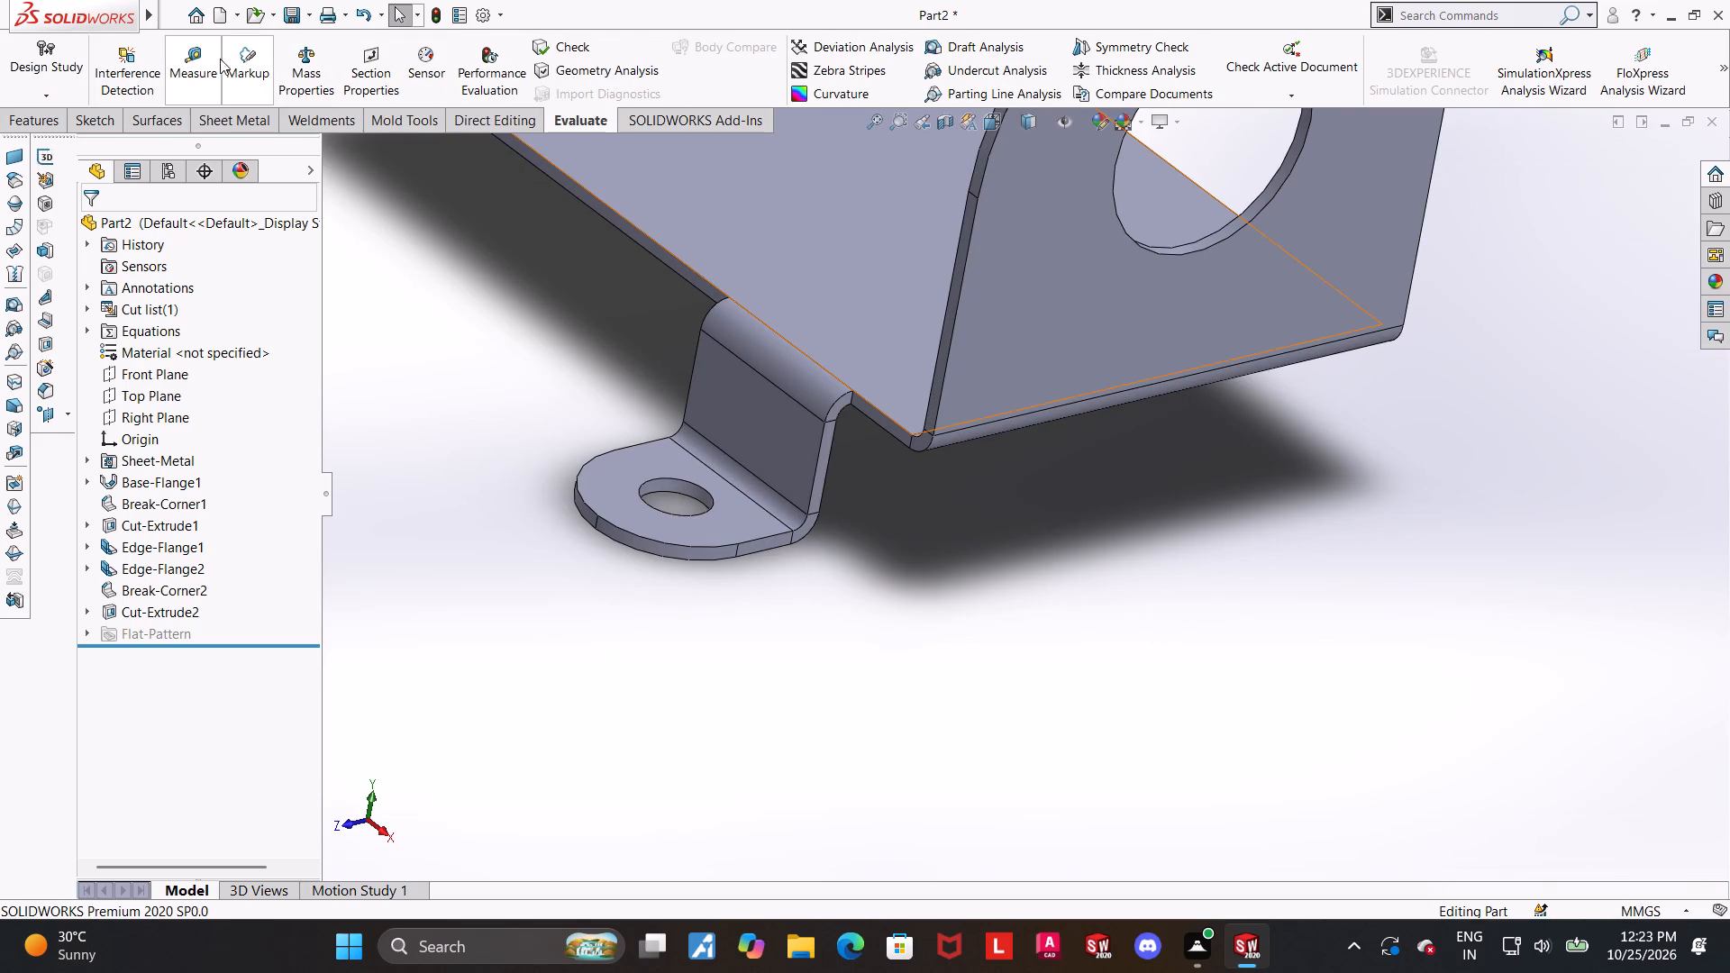
click(207, 50)
click(787, 377)
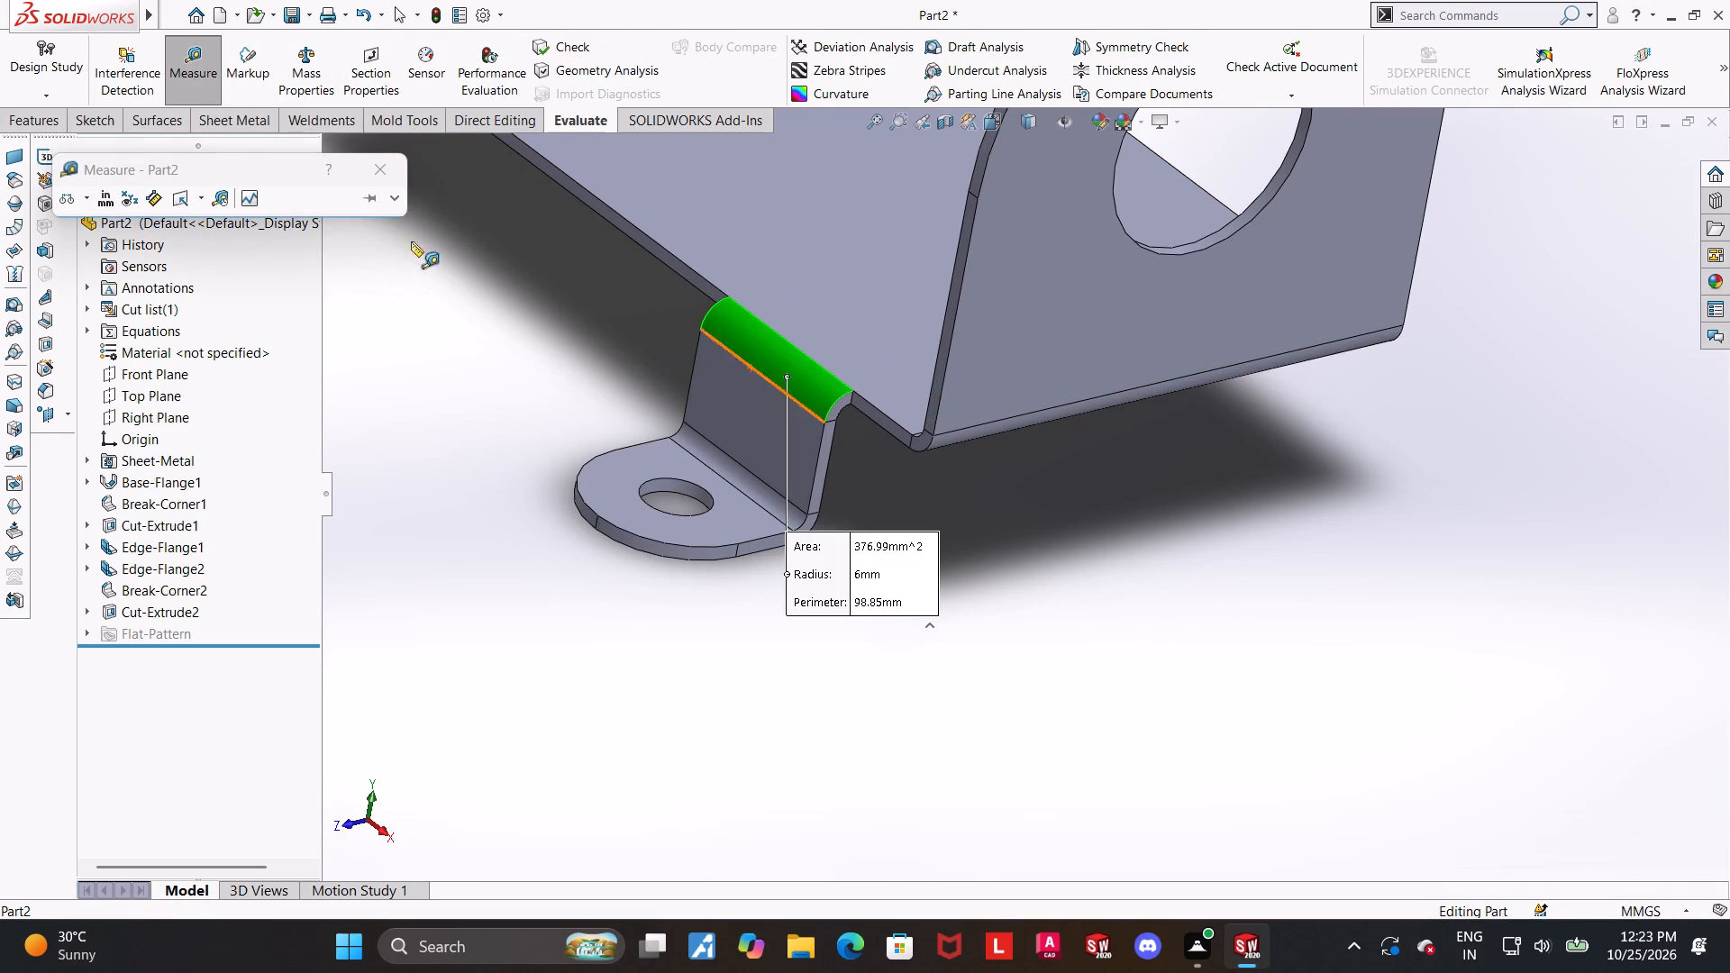
key(Escape)
click(207, 58)
middle_drag(1056, 543, 829, 323)
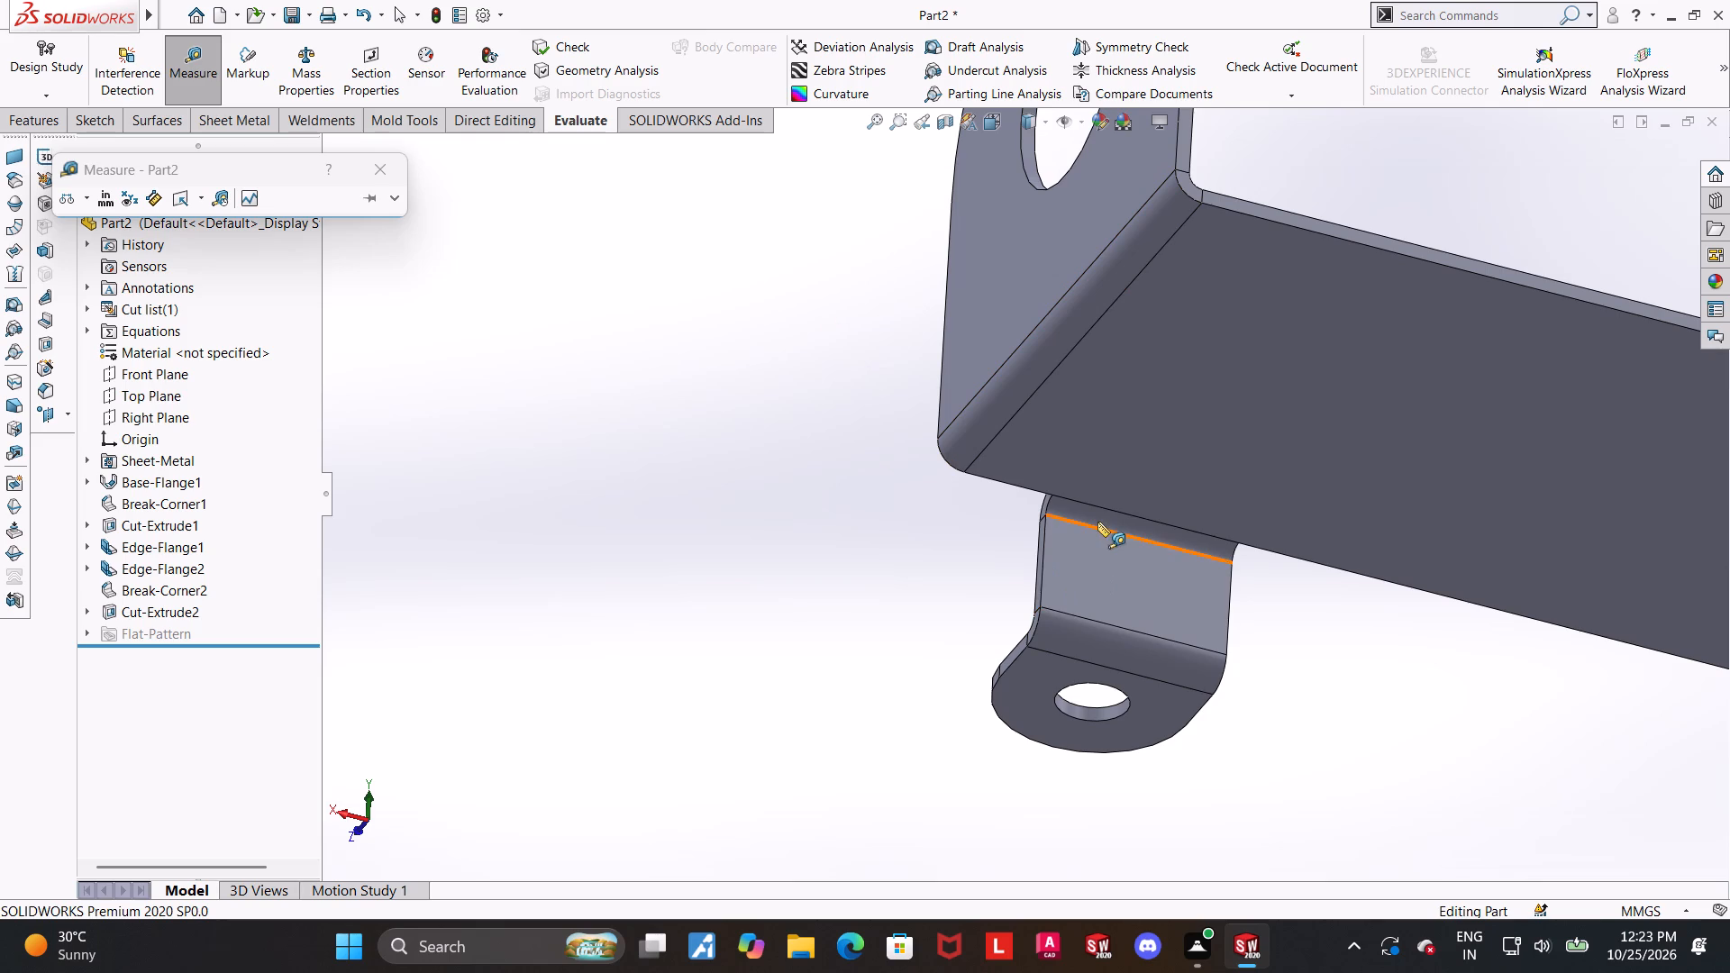
click(1097, 515)
key(Escape)
Measure the distance from the tab's base-side face to the rounded end of the outward flange.
middle_drag(1173, 579, 1200, 593)
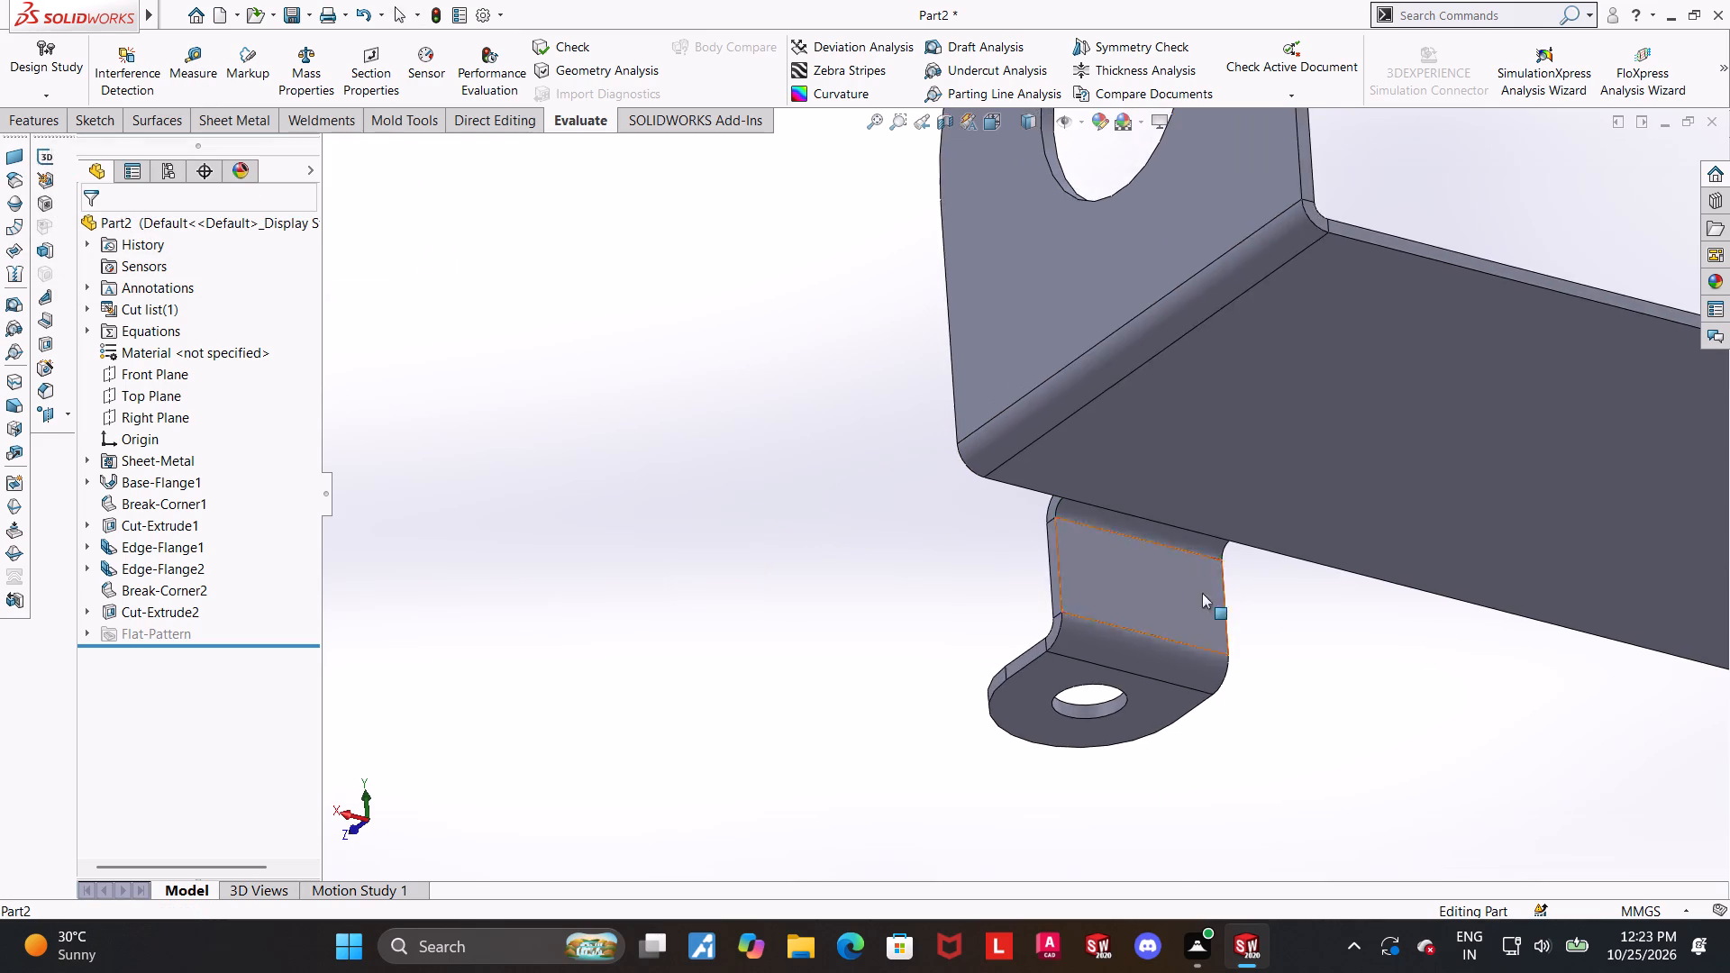
scroll(1268, 659, down, 4)
click(195, 61)
click(1012, 496)
middle_drag(865, 506, 1002, 563)
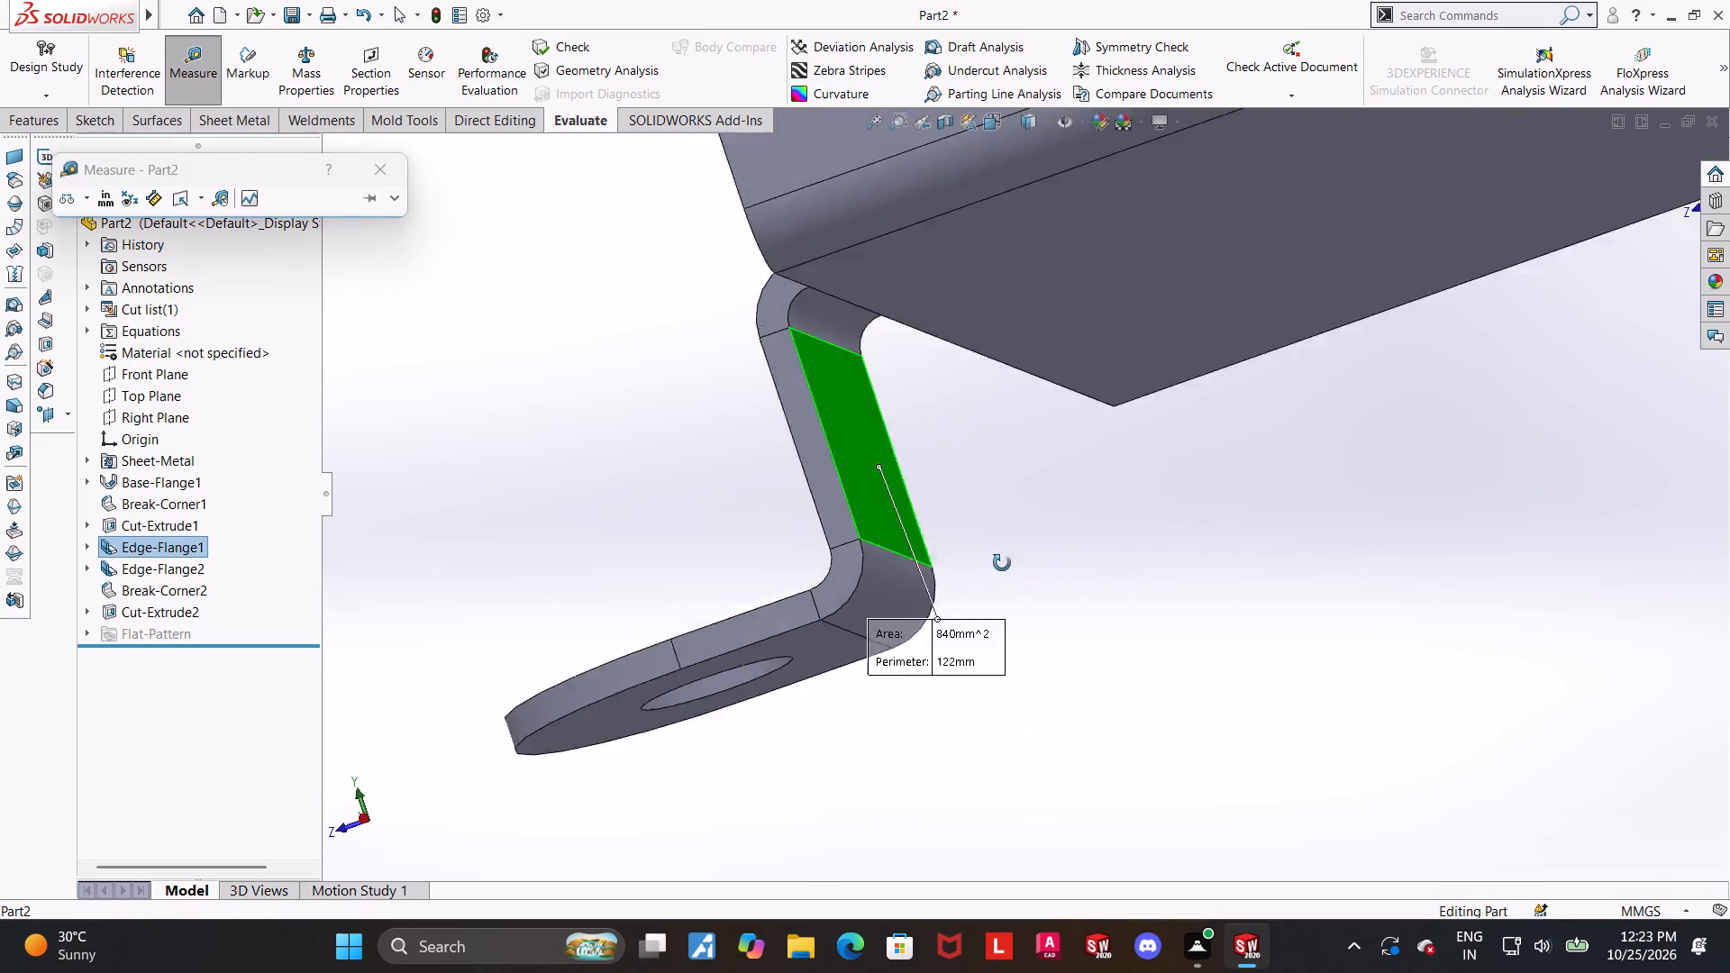
middle_drag(1002, 563, 1085, 576)
scroll(728, 715, up, 1)
click(624, 700)
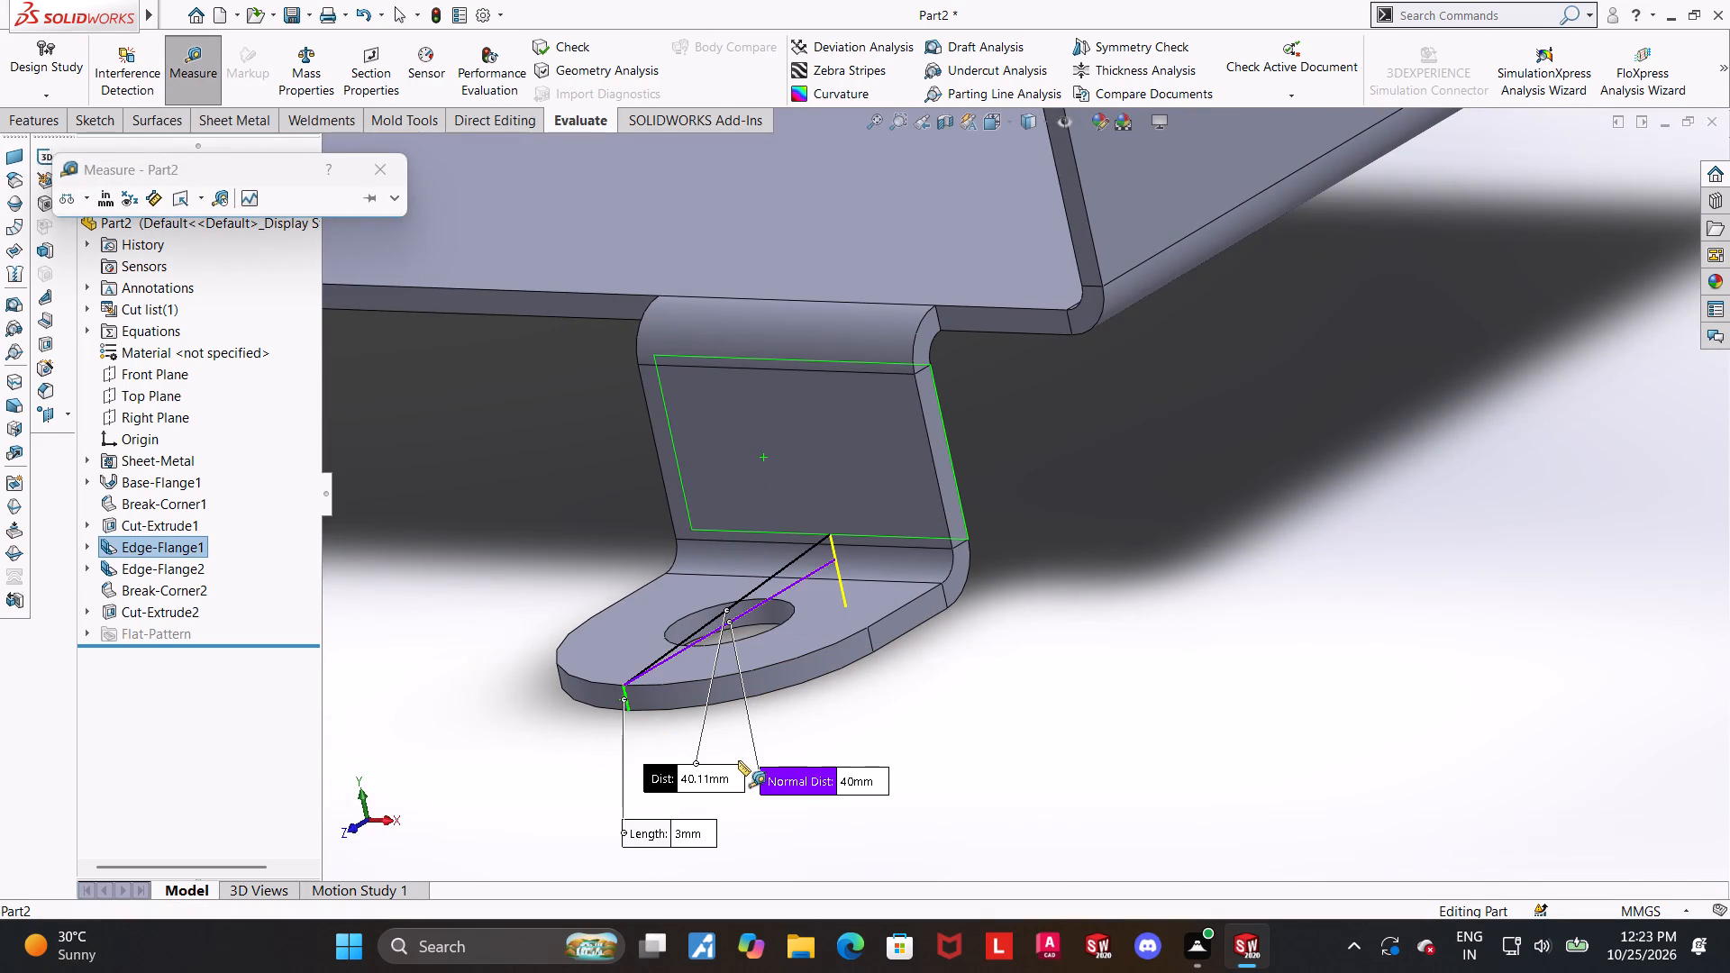
key(Escape)
Measure the distance from the underside of the base to the underside of the outward flange.
scroll(981, 673, up, 1)
middle_drag(953, 662, 964, 684)
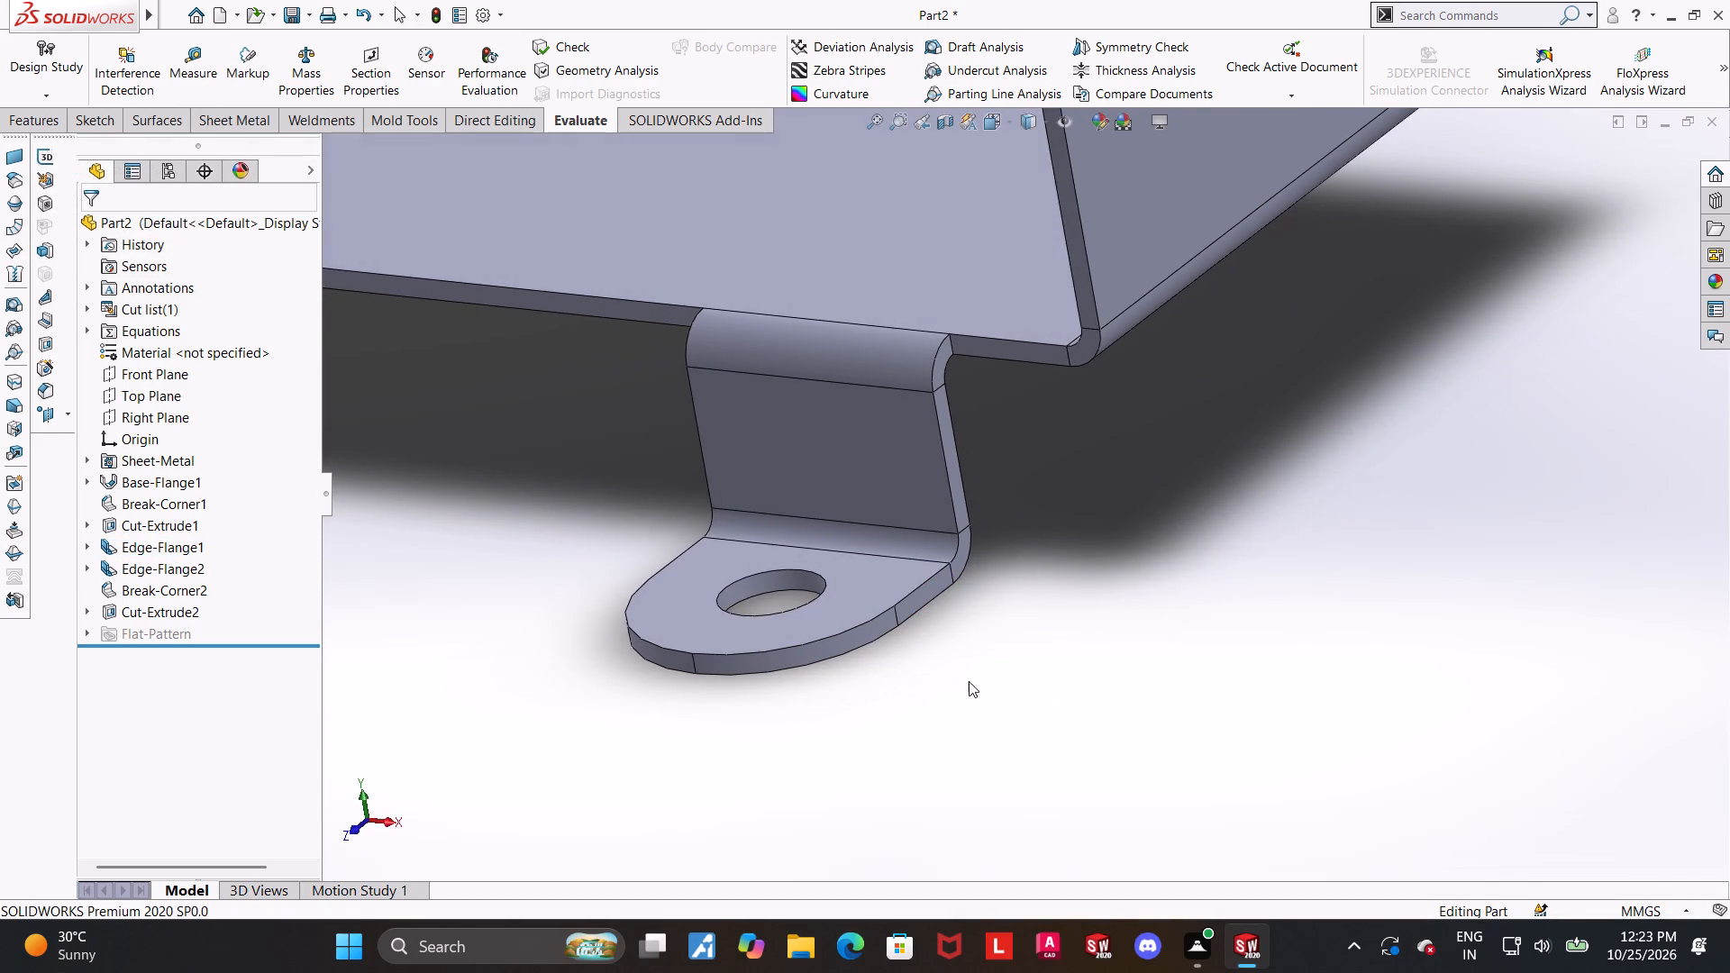
middle_drag(930, 651, 983, 668)
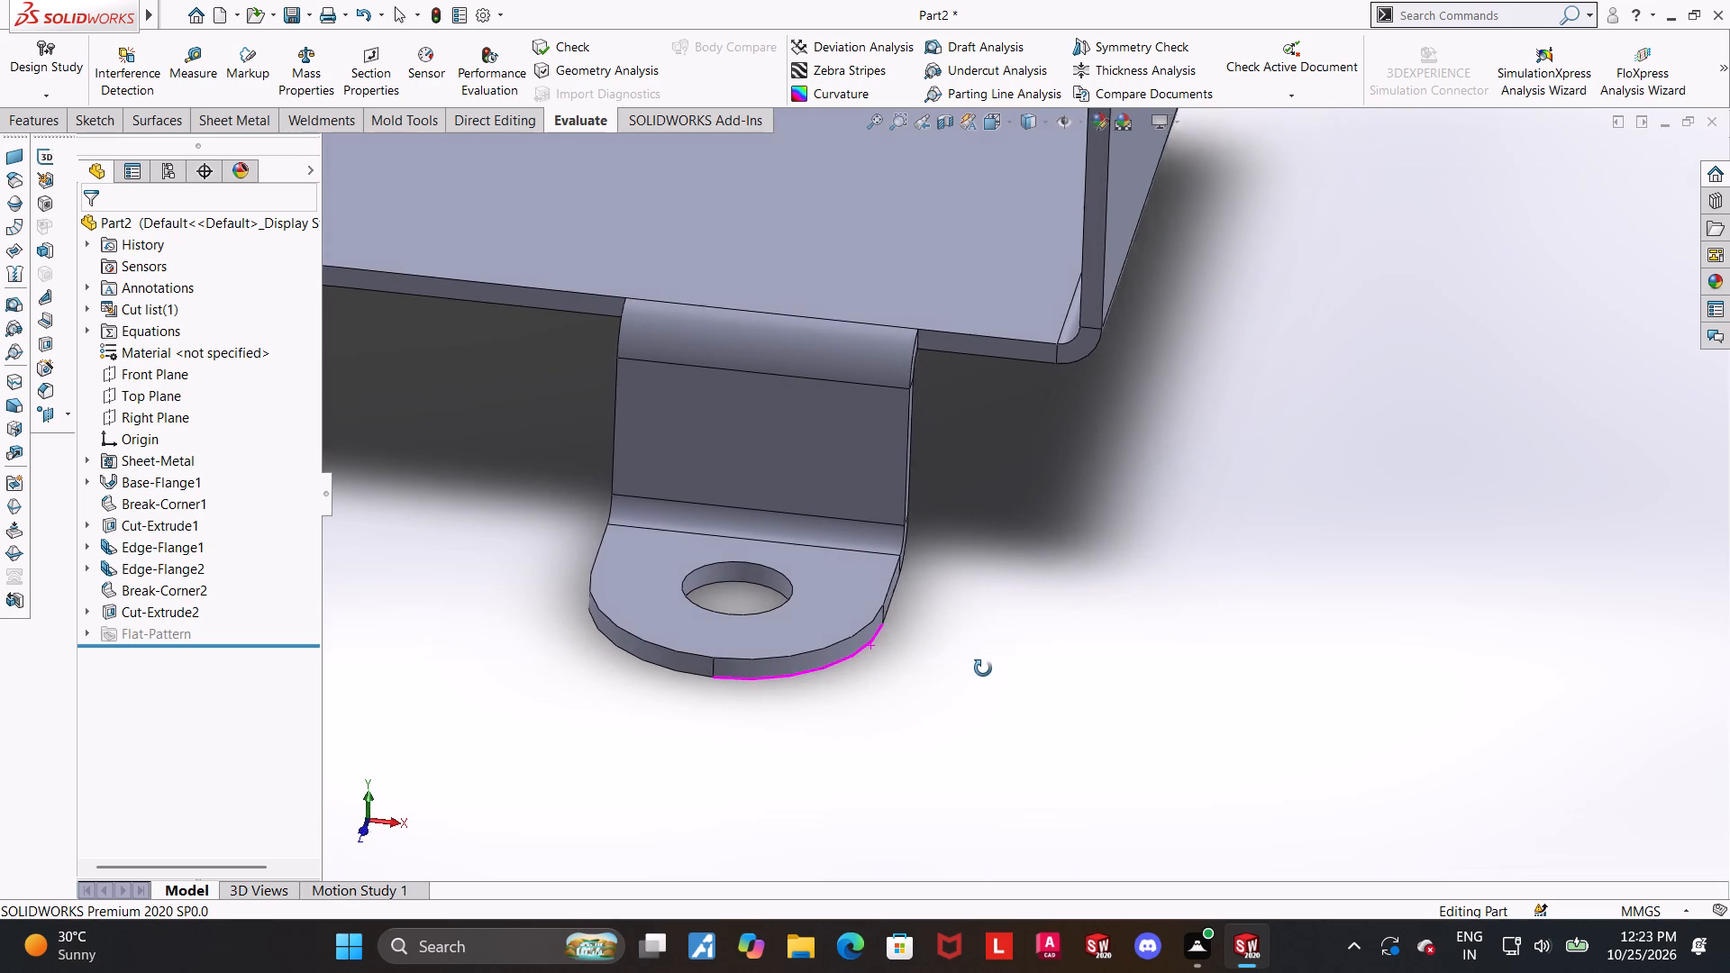
middle_drag(983, 668, 1045, 687)
scroll(758, 432, down, 4)
scroll(872, 512, up, 1)
middle_drag(867, 514, 803, 286)
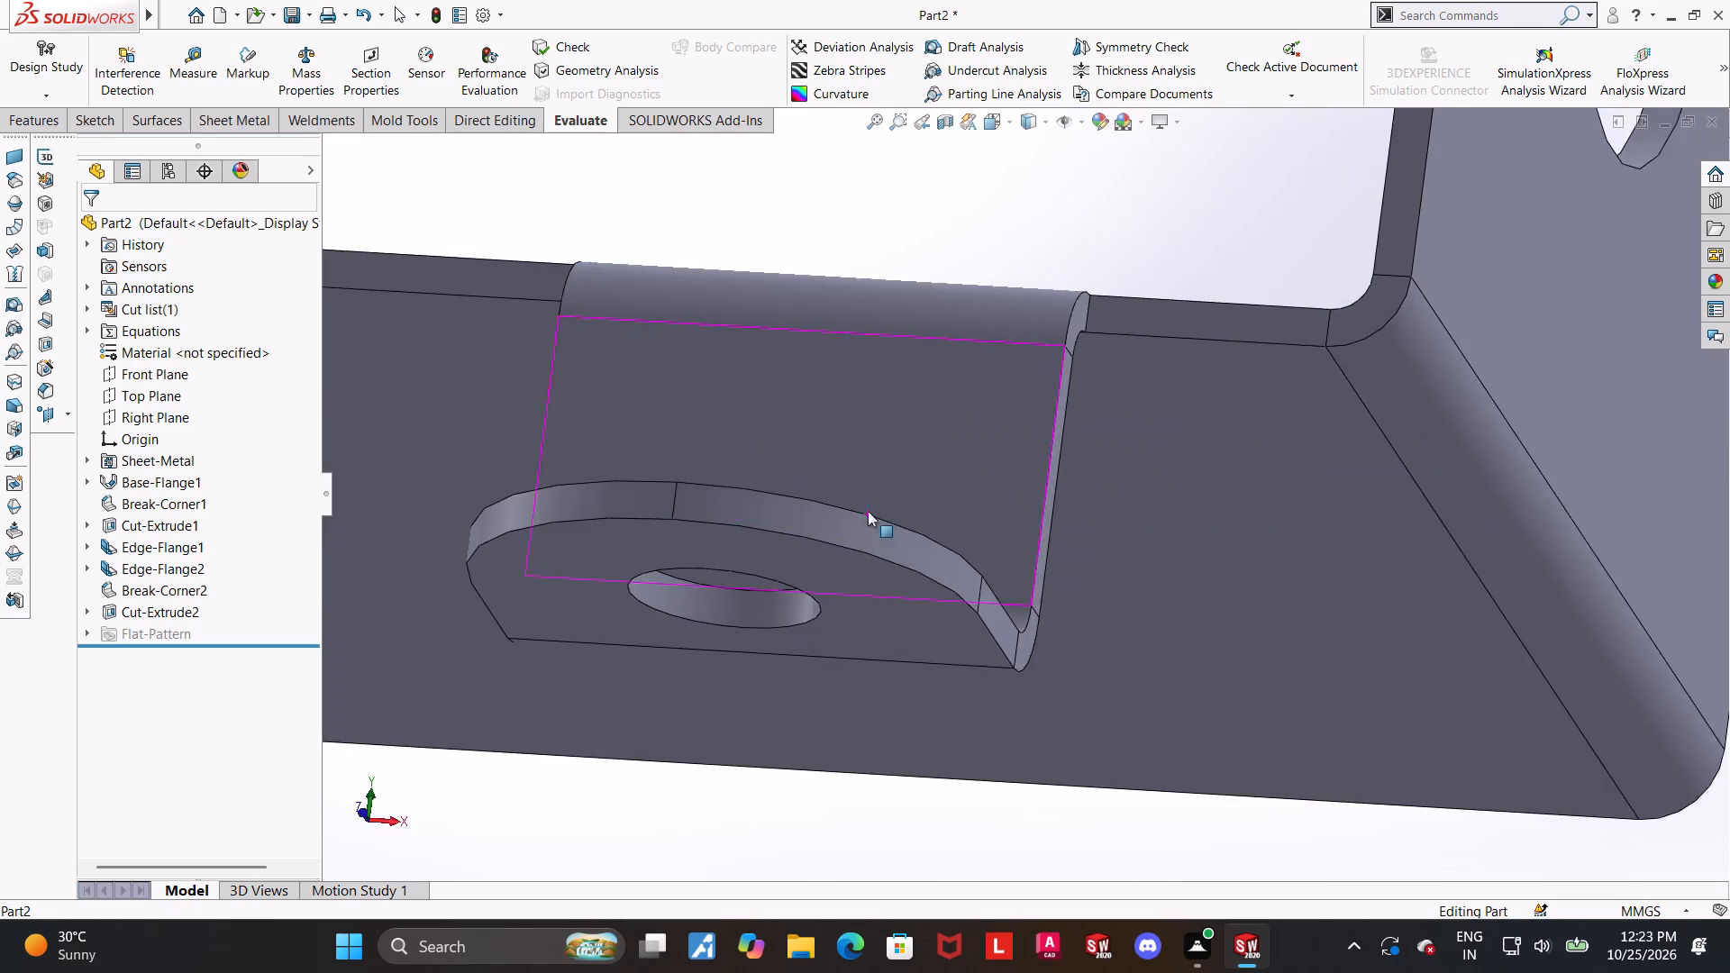
scroll(873, 527, up, 3)
scroll(513, 380, up, 3)
click(183, 74)
click(792, 495)
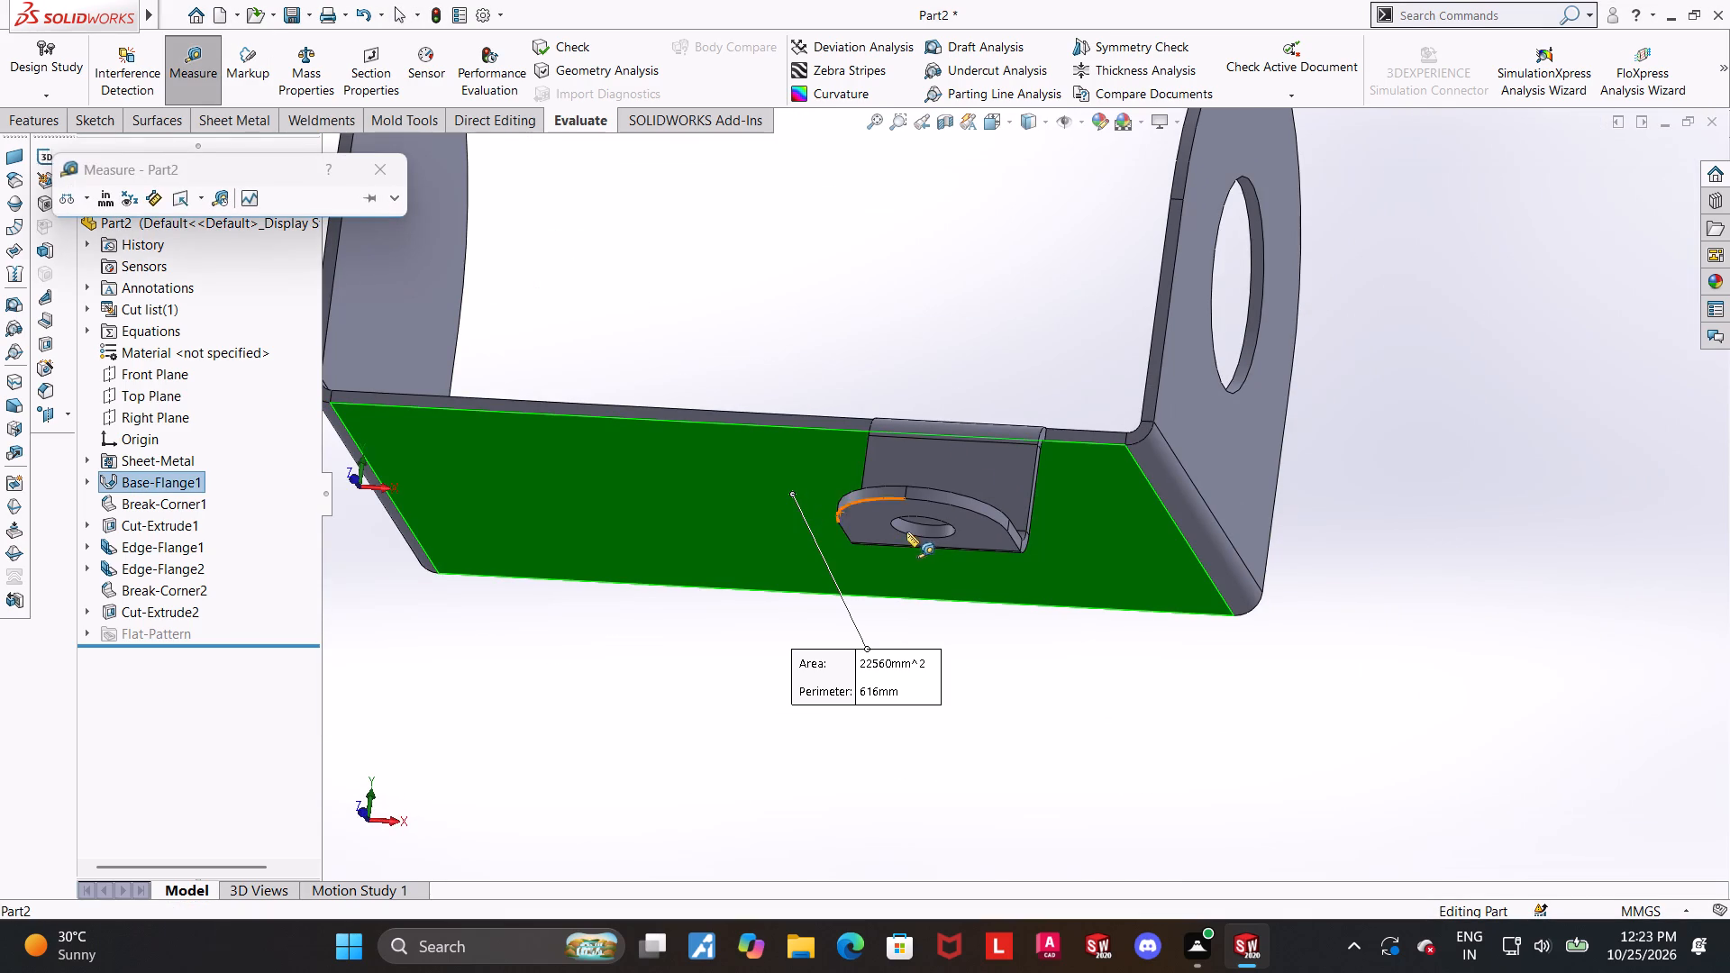
click(877, 514)
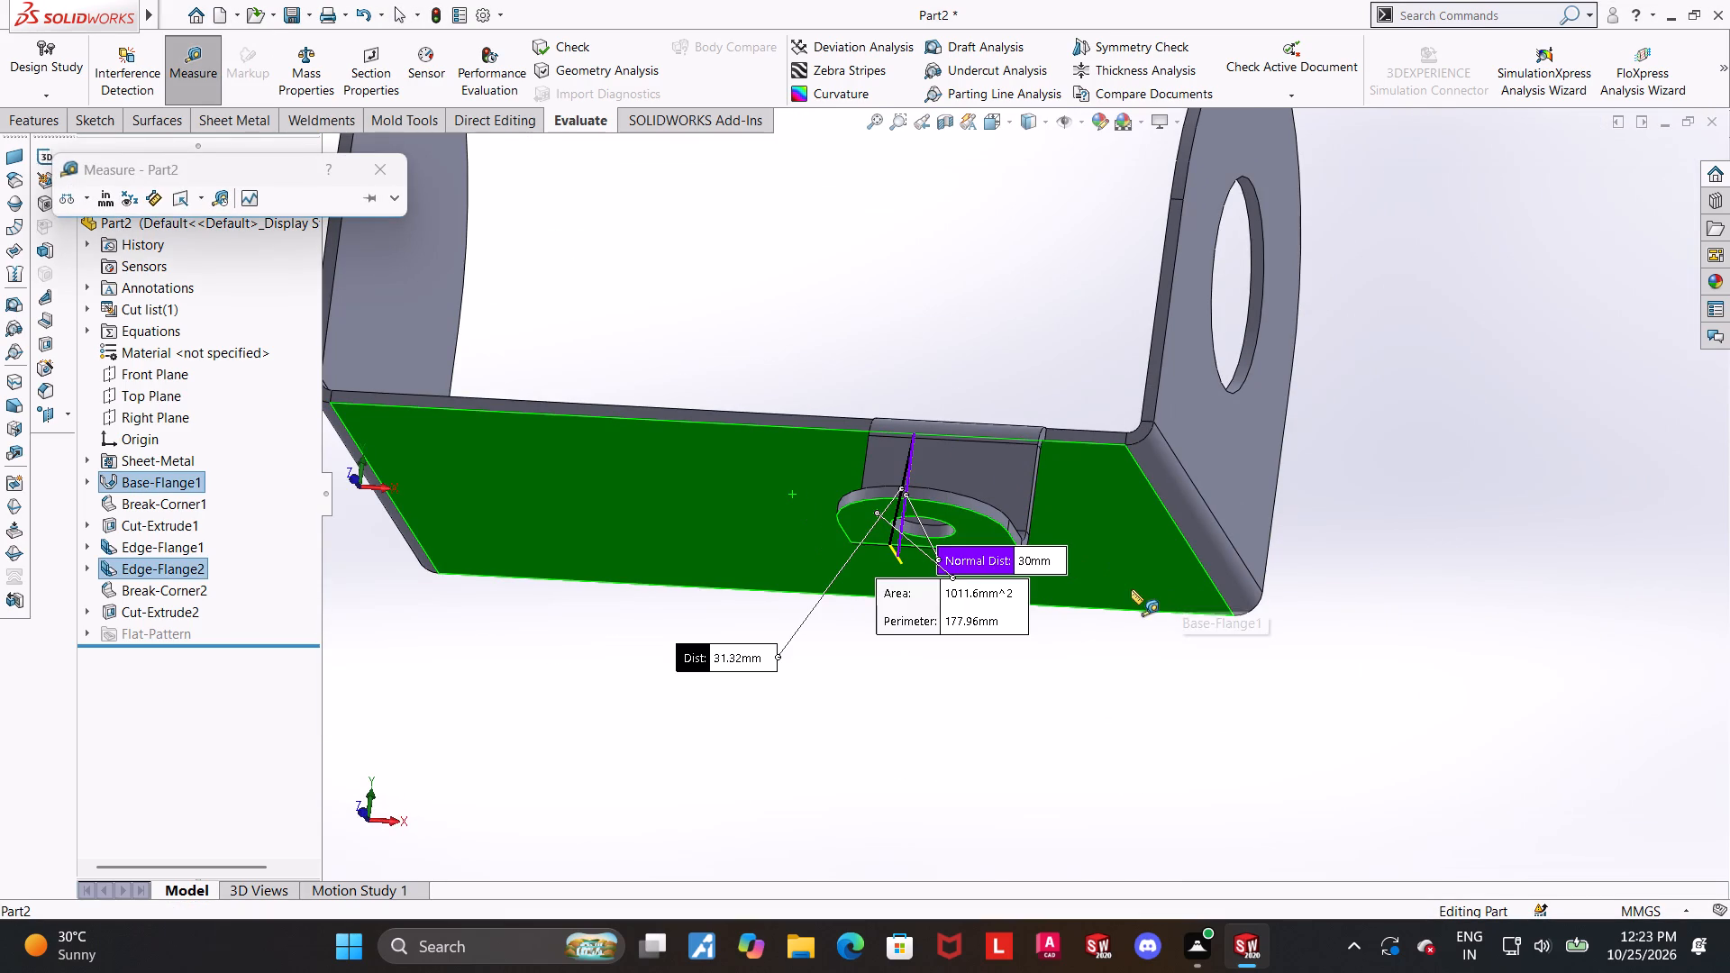
key(Escape)
Examine the complete sheet-metal part from several angles.
scroll(1131, 619, up, 1)
middle_drag(1186, 580, 1162, 768)
scroll(1179, 761, up, 3)
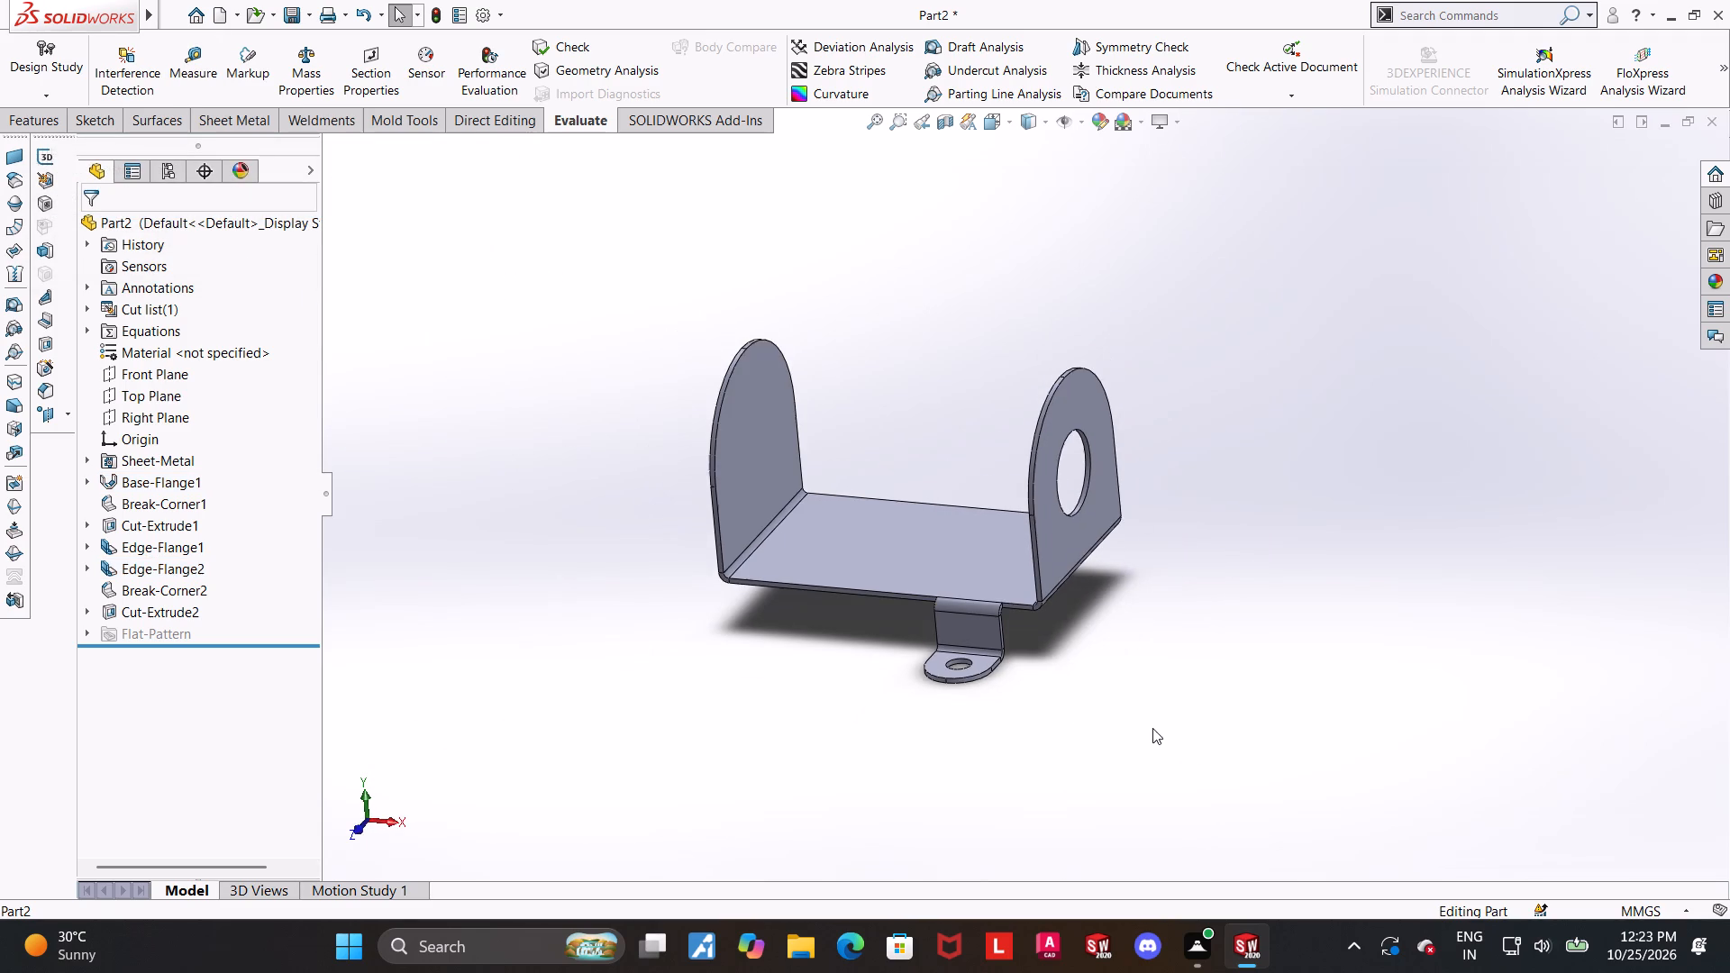
scroll(1152, 728, up, 1)
middle_drag(1102, 696, 1113, 734)
scroll(1036, 646, down, 2)
scroll(1051, 672, up, 3)
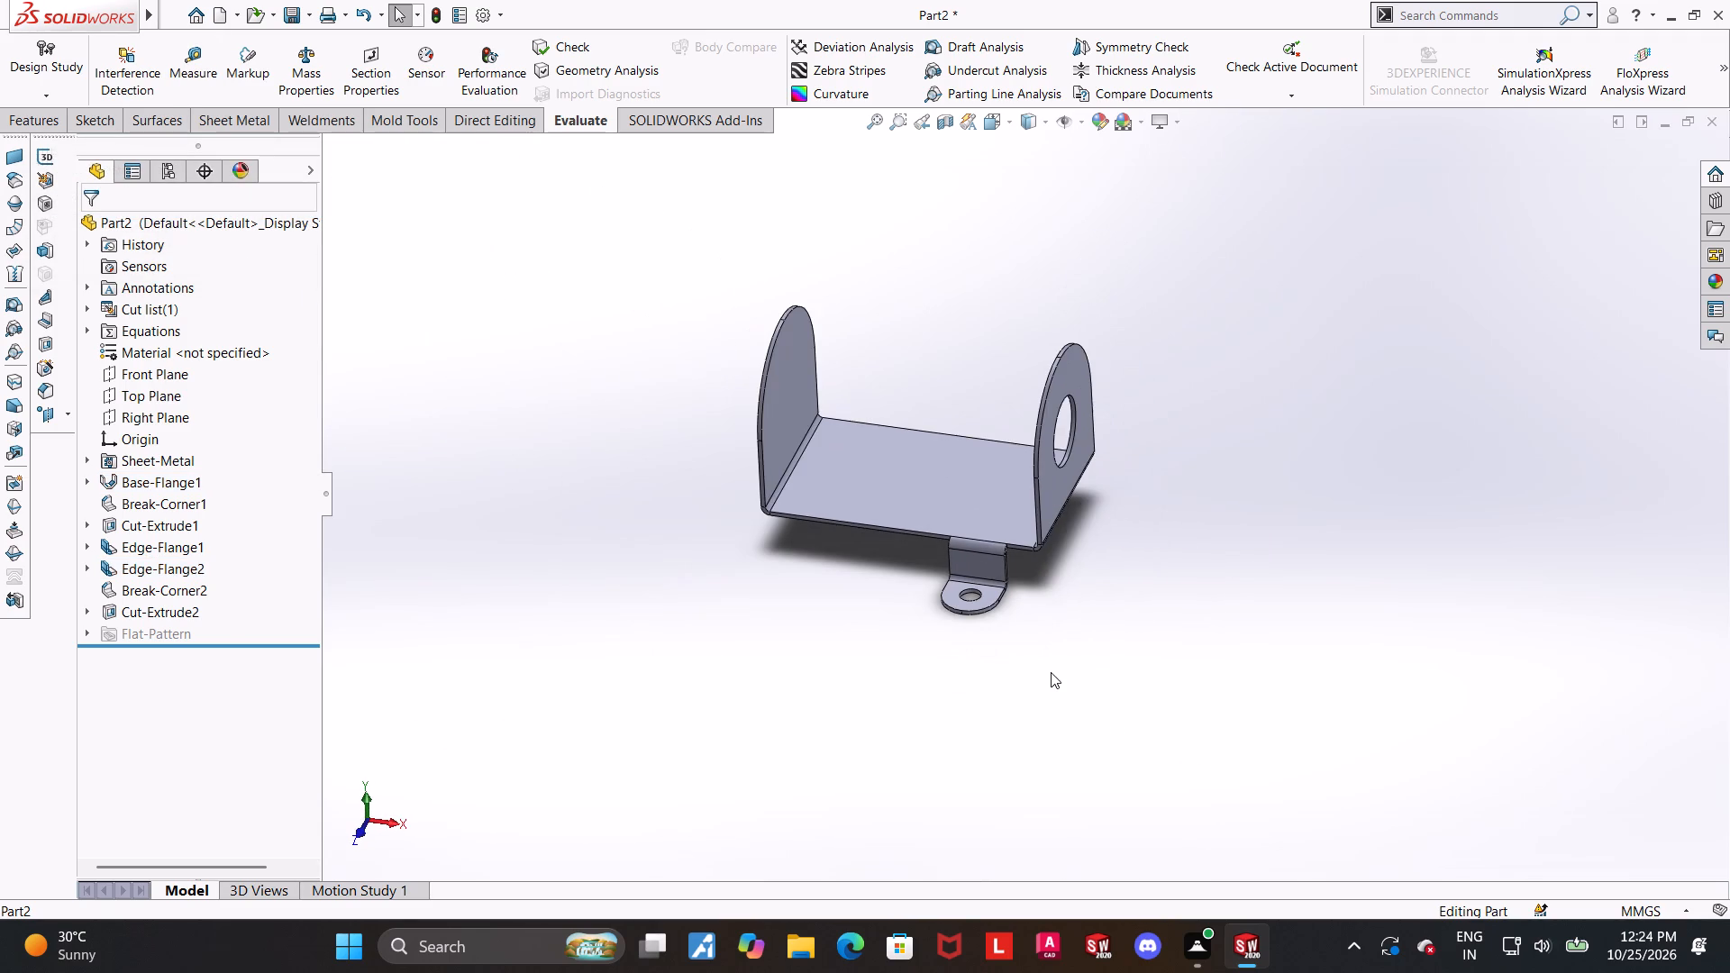
middle_click(1084, 621)
scroll(1133, 431, up, 3)
scroll(1033, 394, down, 3)
middle_drag(1140, 588, 951, 547)
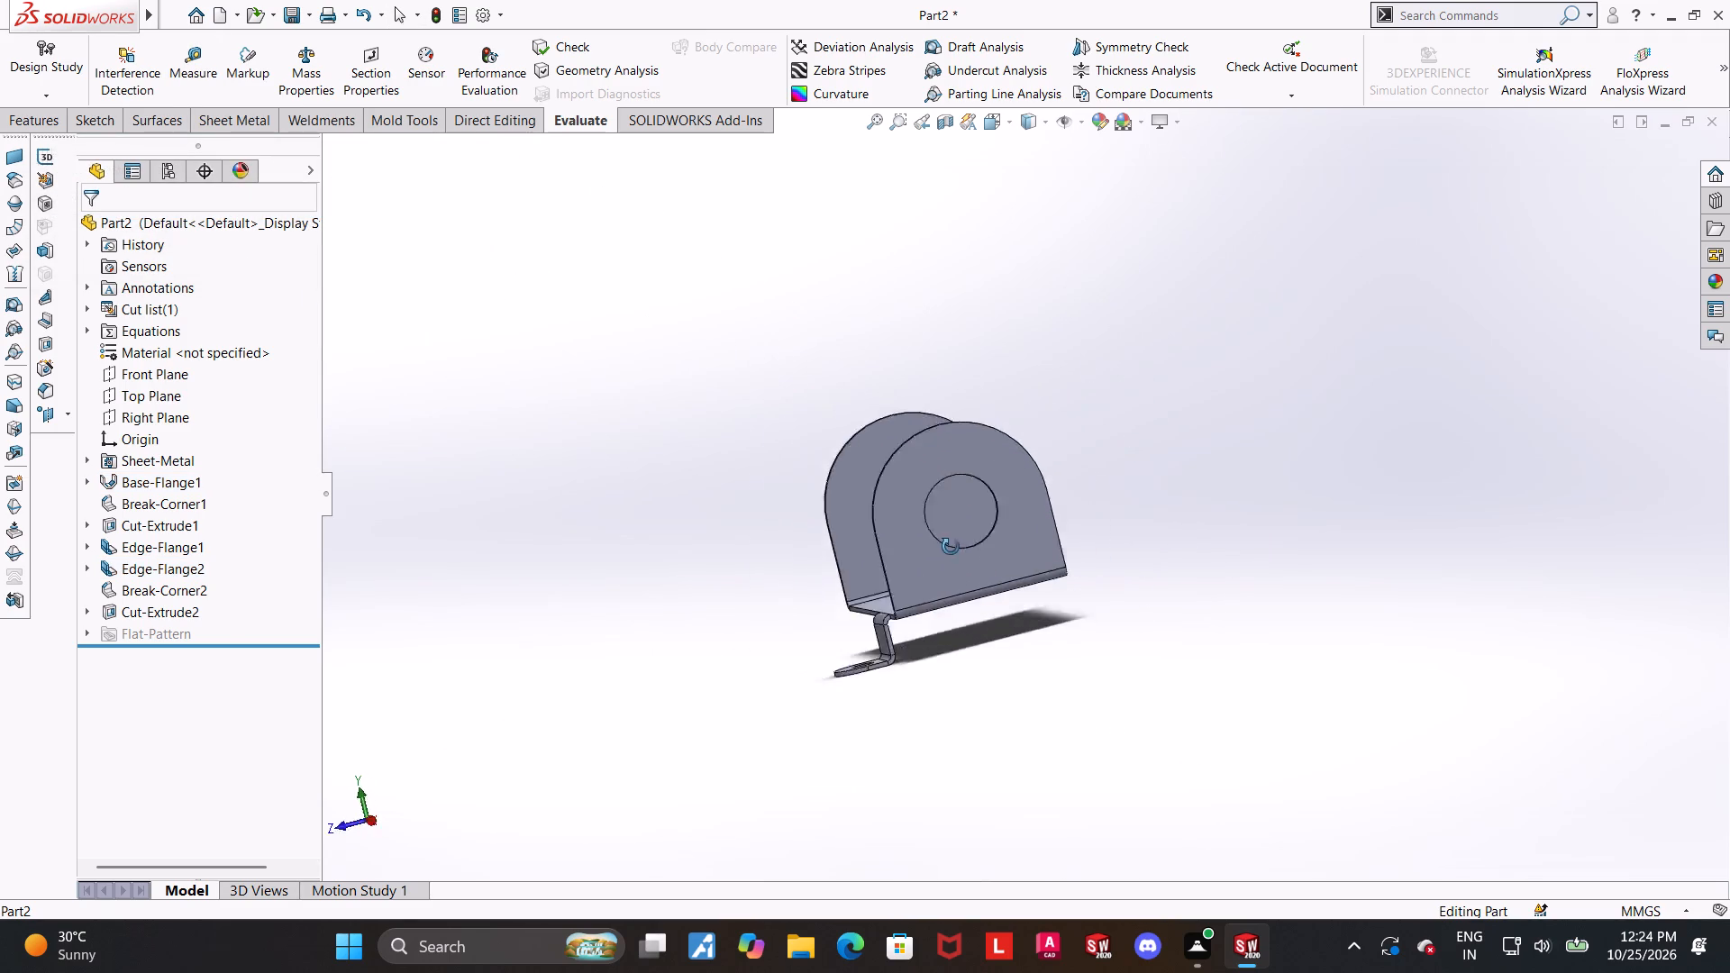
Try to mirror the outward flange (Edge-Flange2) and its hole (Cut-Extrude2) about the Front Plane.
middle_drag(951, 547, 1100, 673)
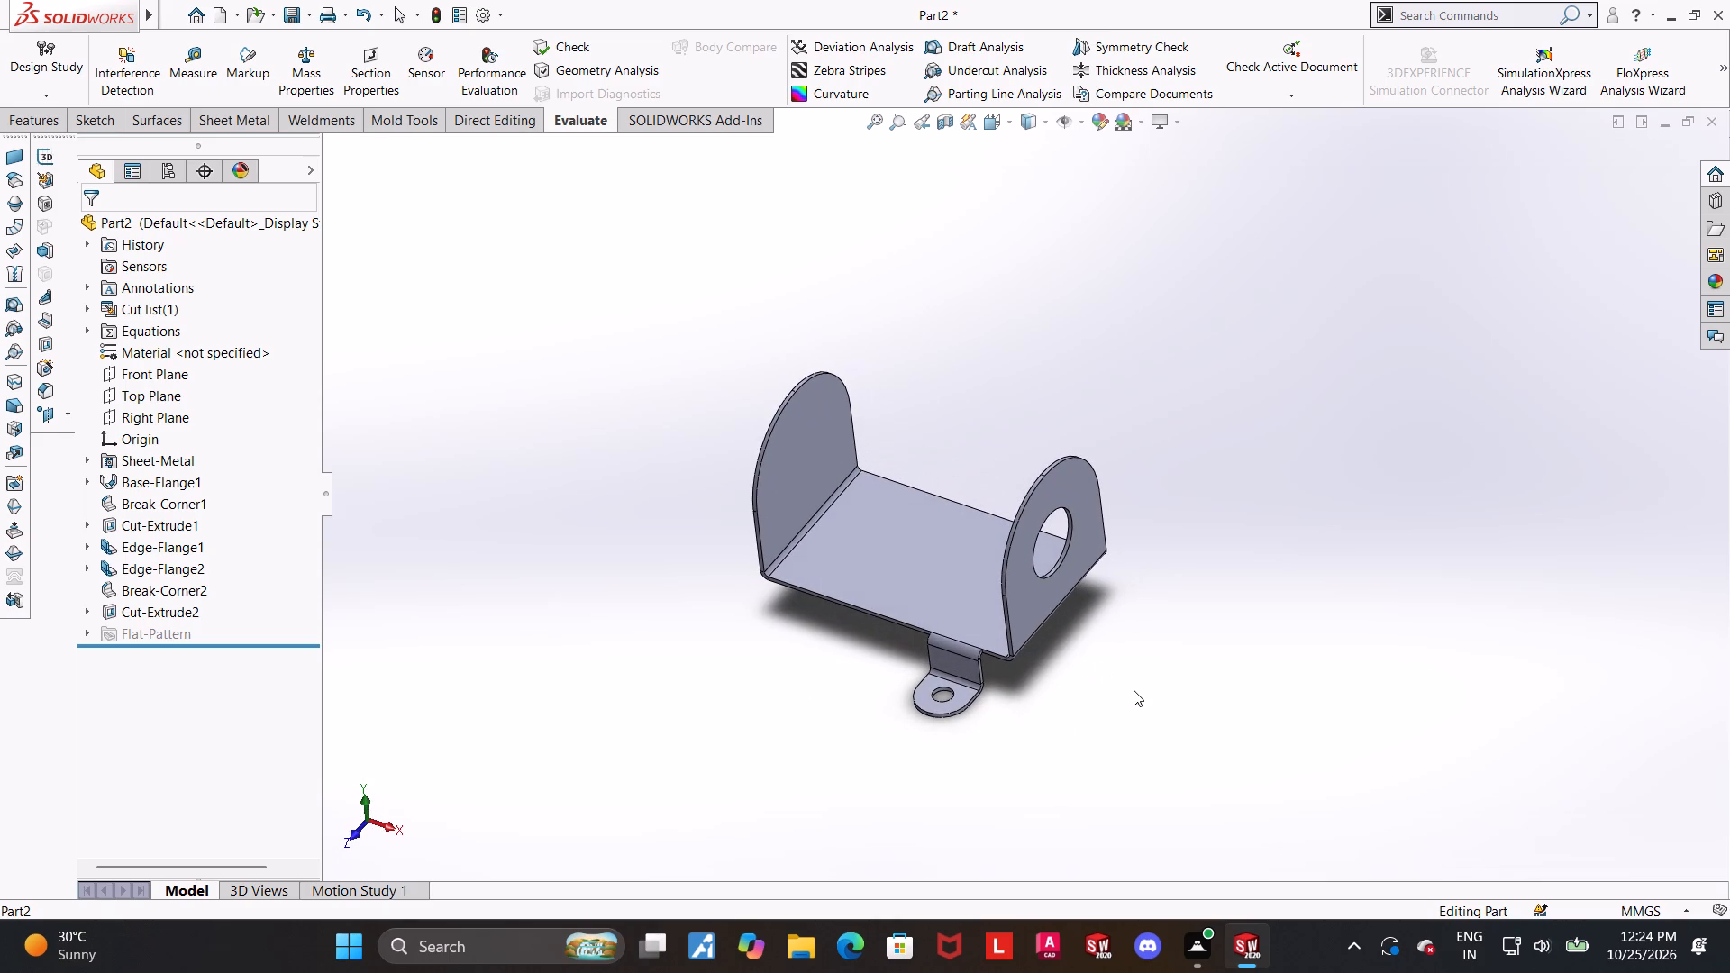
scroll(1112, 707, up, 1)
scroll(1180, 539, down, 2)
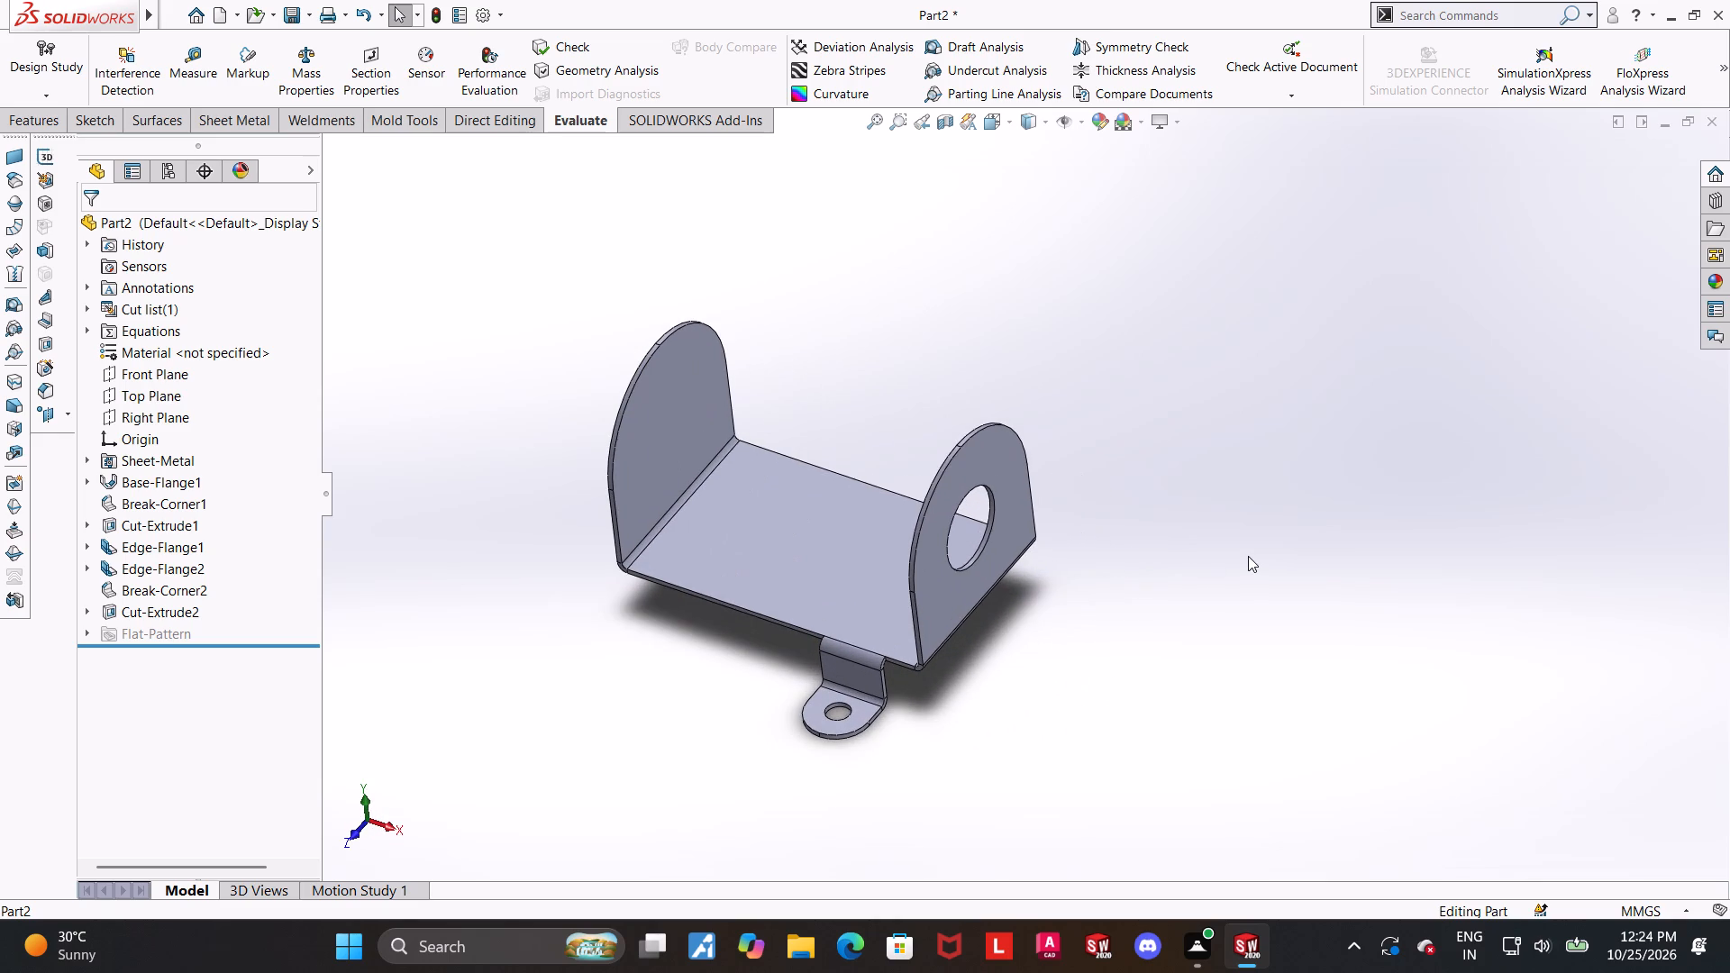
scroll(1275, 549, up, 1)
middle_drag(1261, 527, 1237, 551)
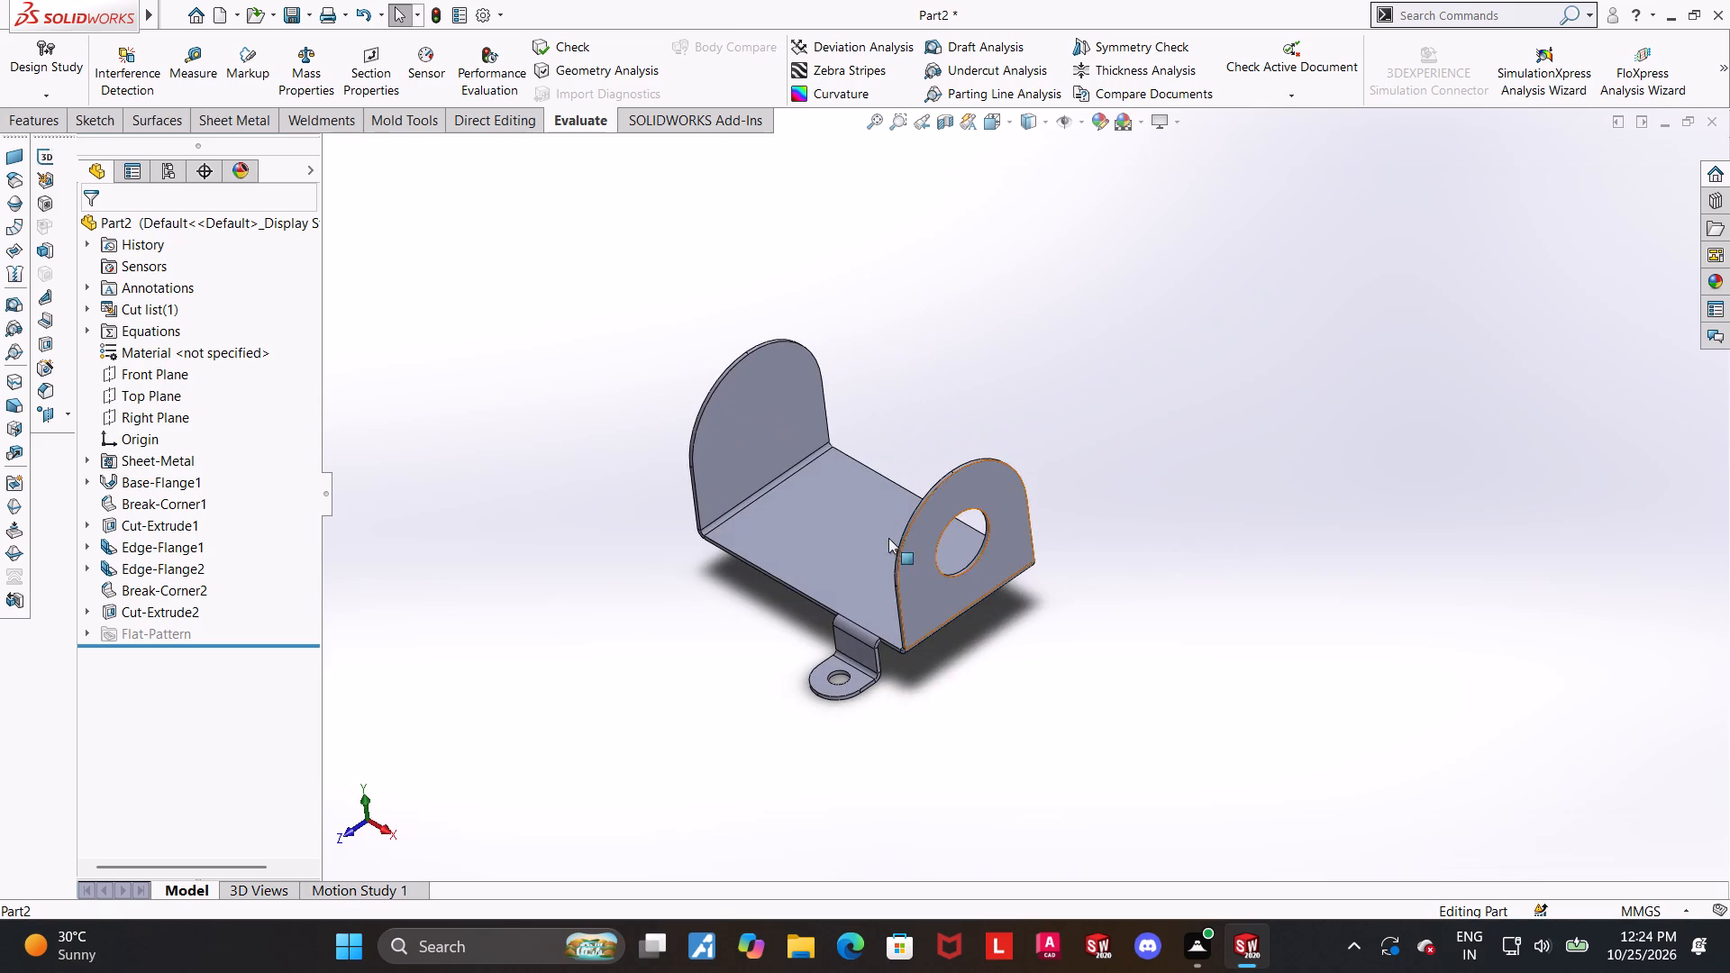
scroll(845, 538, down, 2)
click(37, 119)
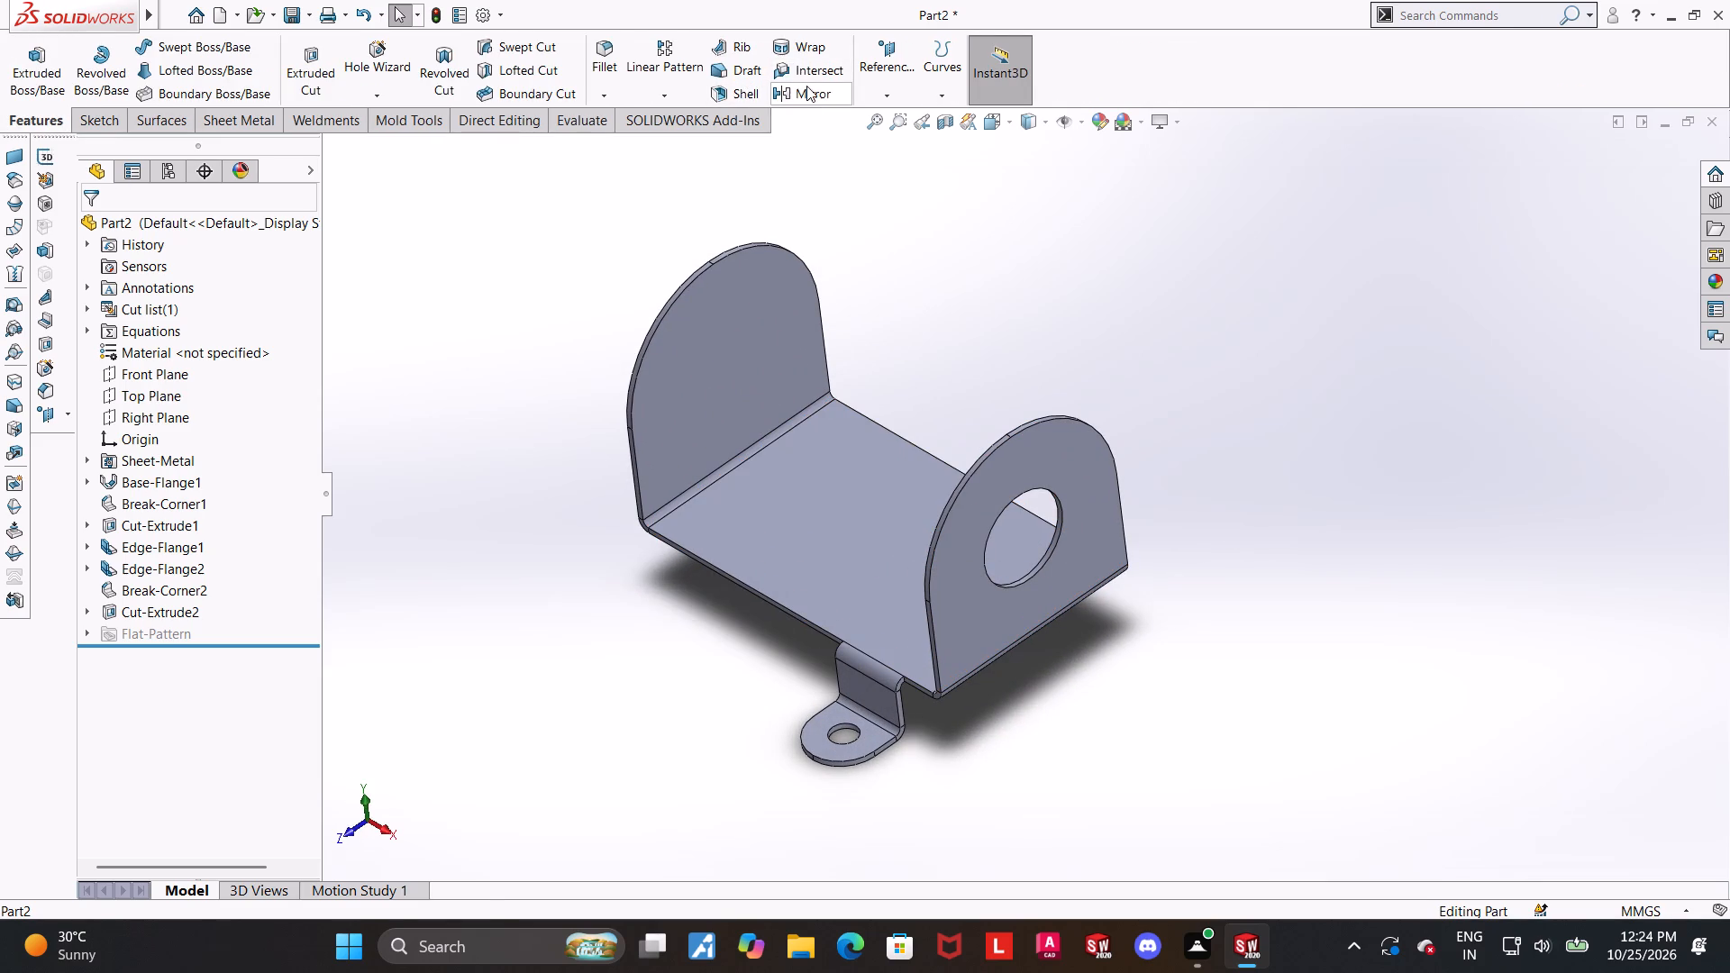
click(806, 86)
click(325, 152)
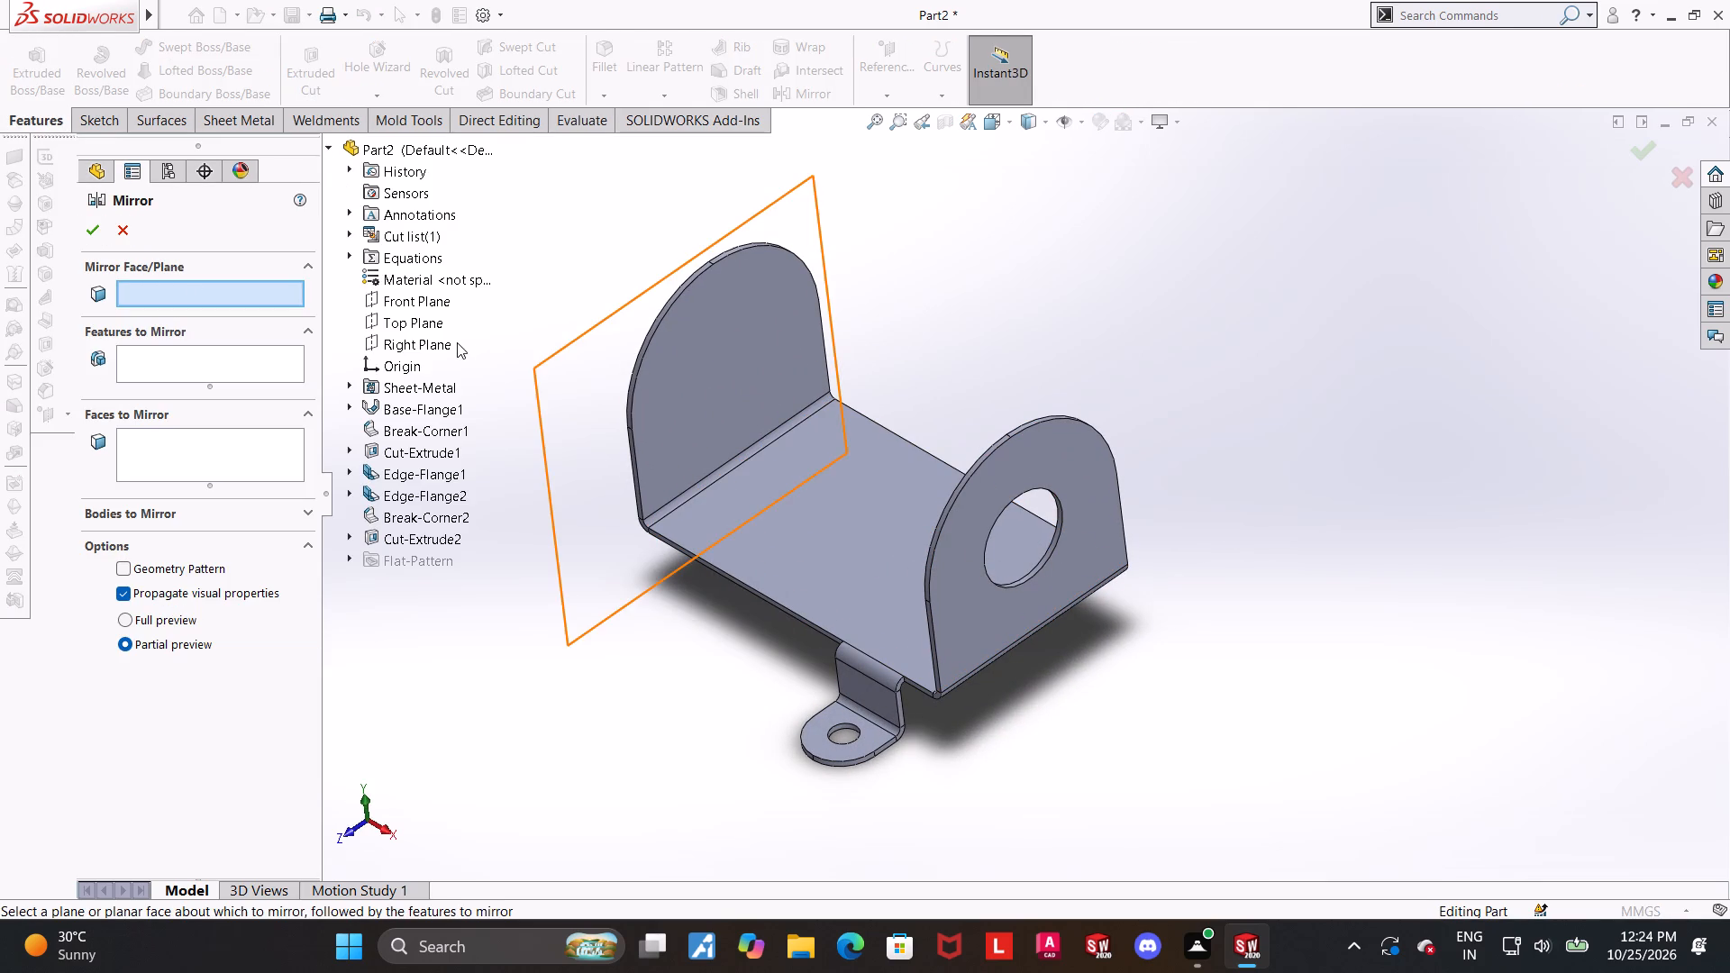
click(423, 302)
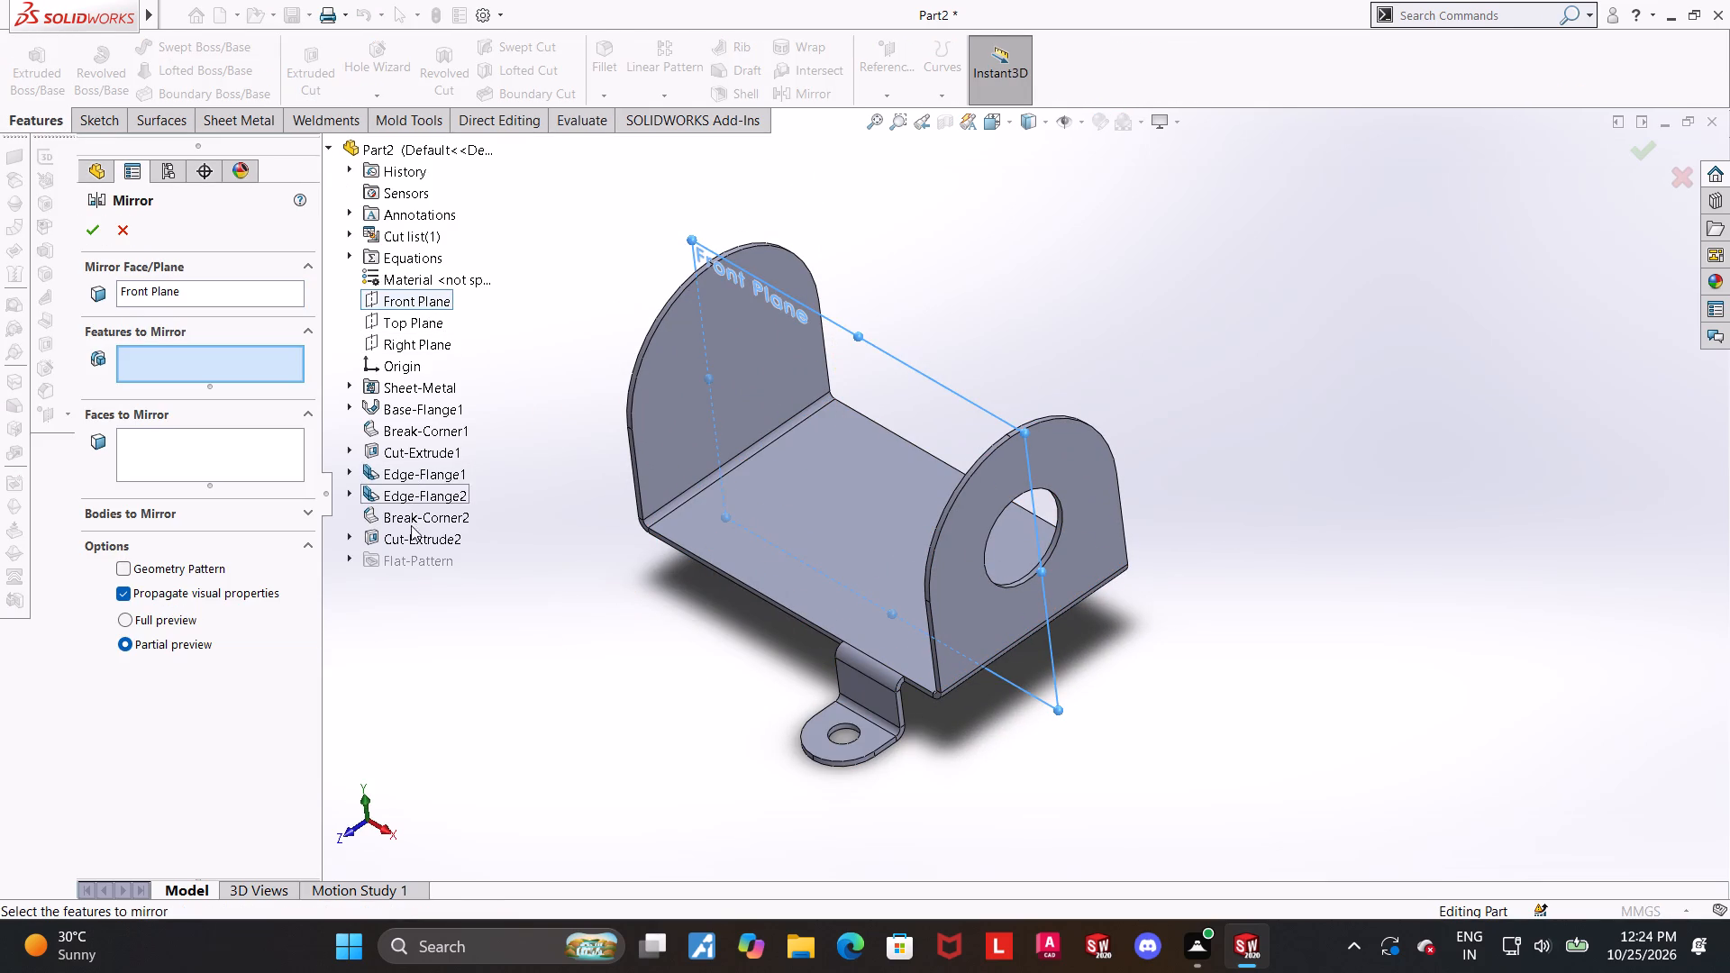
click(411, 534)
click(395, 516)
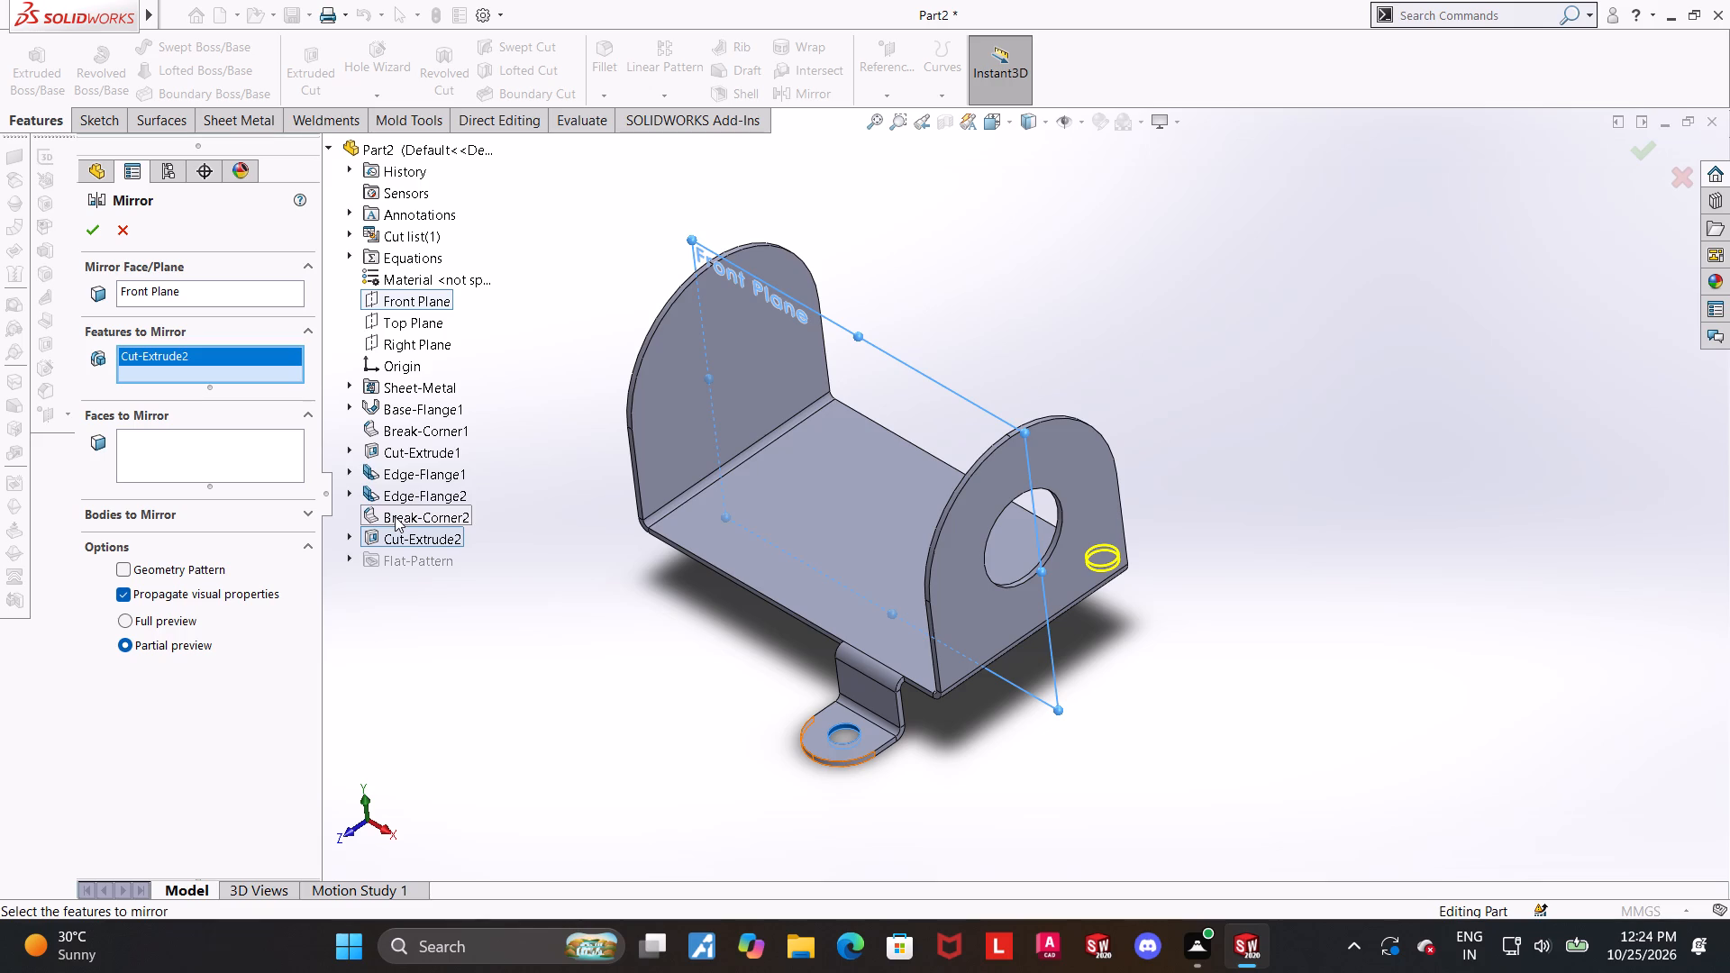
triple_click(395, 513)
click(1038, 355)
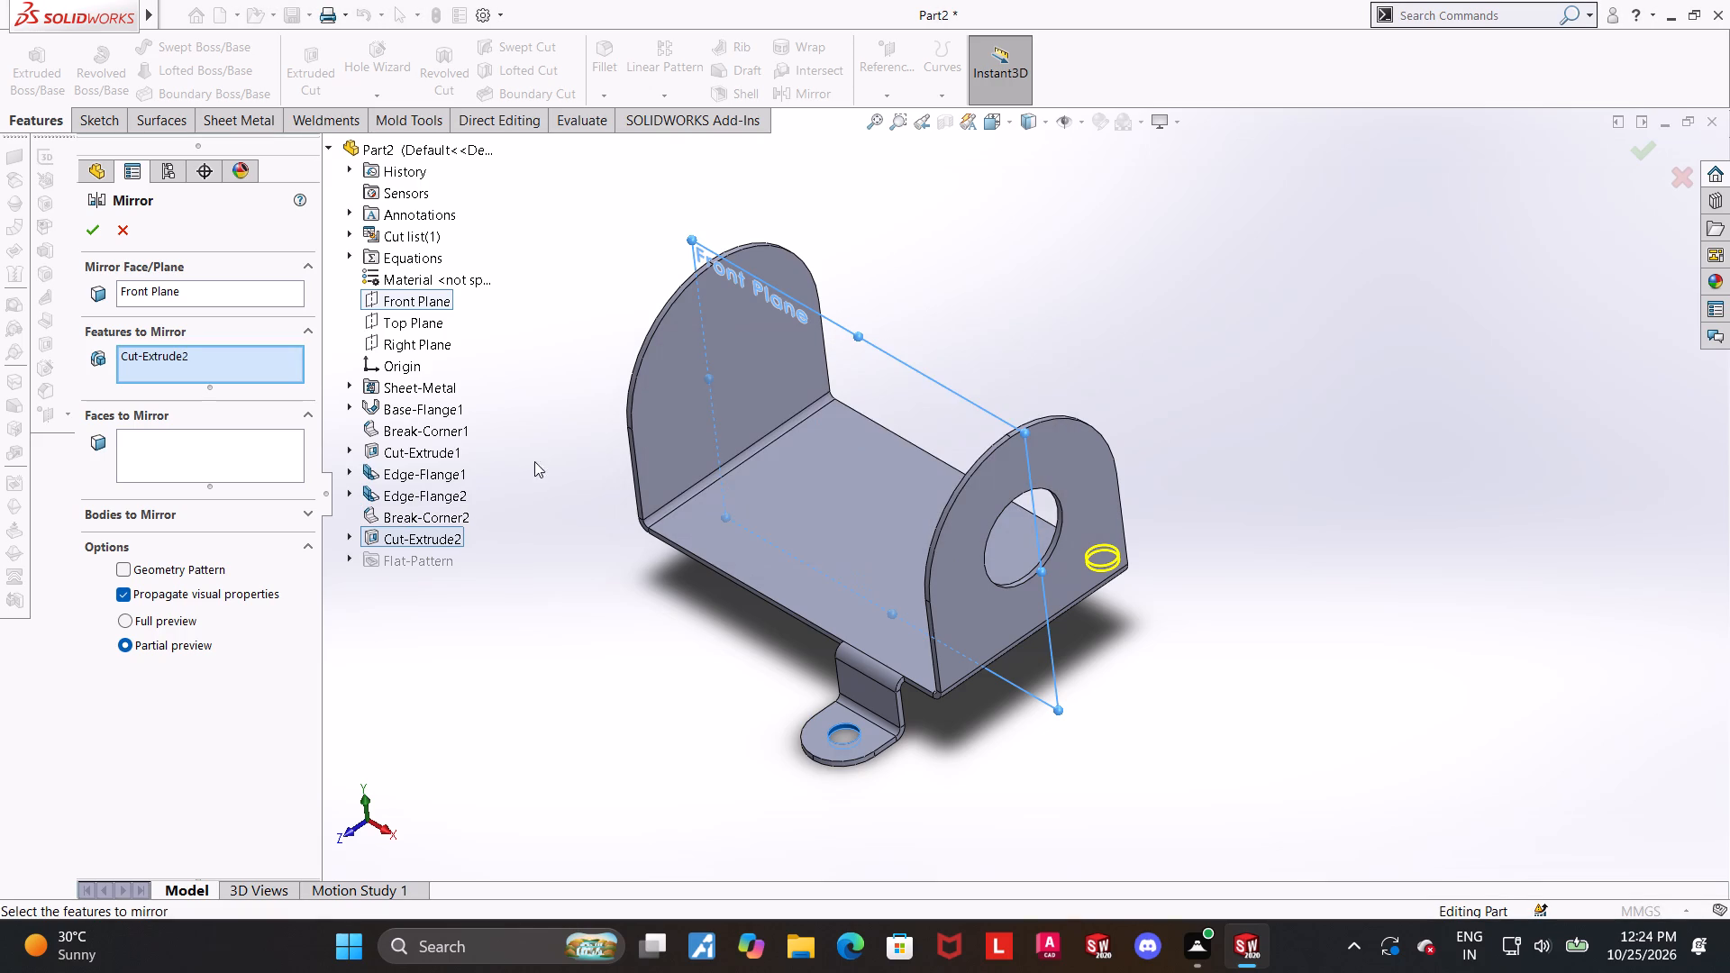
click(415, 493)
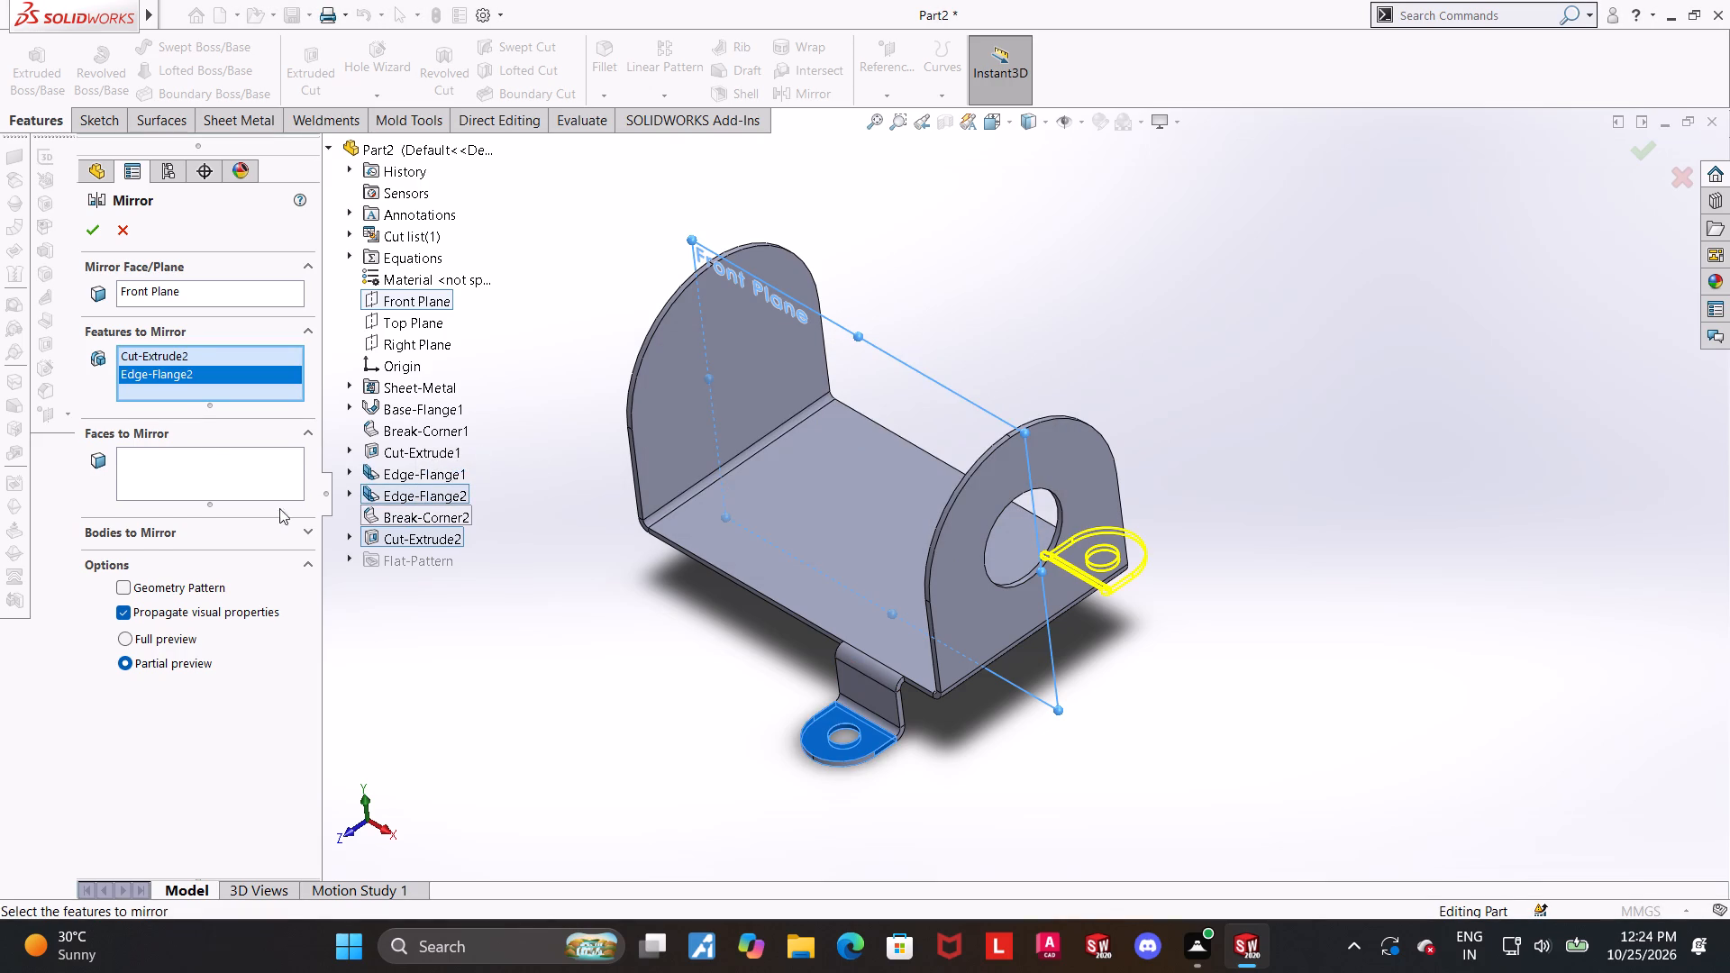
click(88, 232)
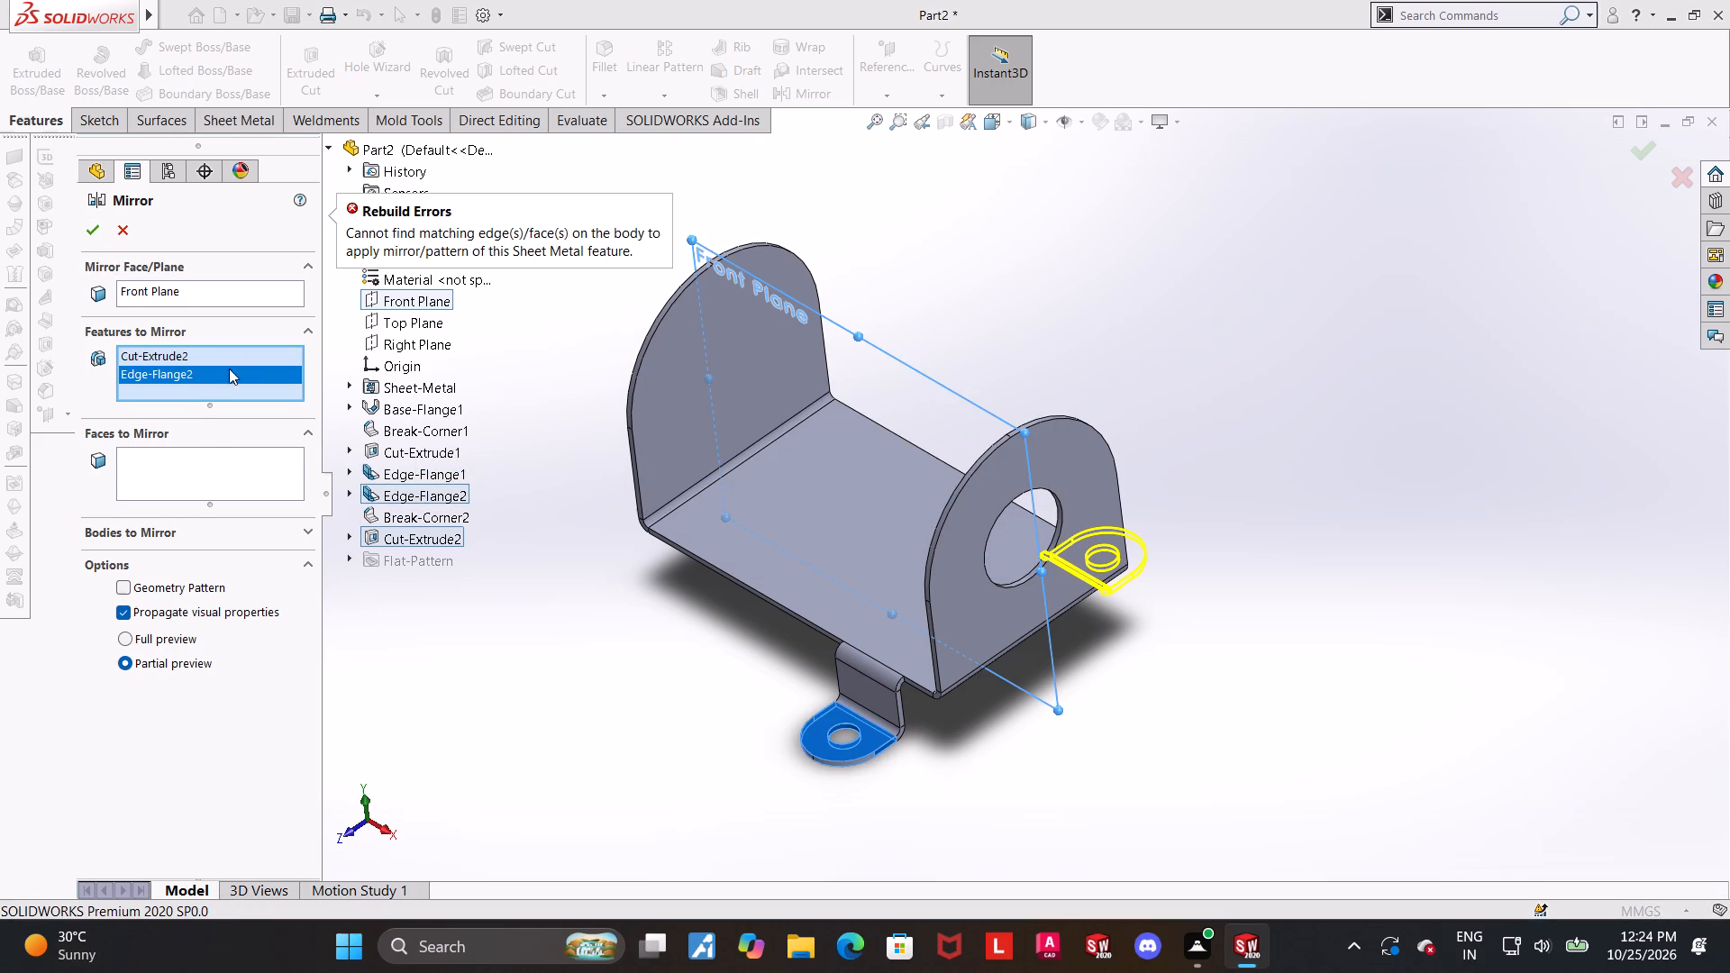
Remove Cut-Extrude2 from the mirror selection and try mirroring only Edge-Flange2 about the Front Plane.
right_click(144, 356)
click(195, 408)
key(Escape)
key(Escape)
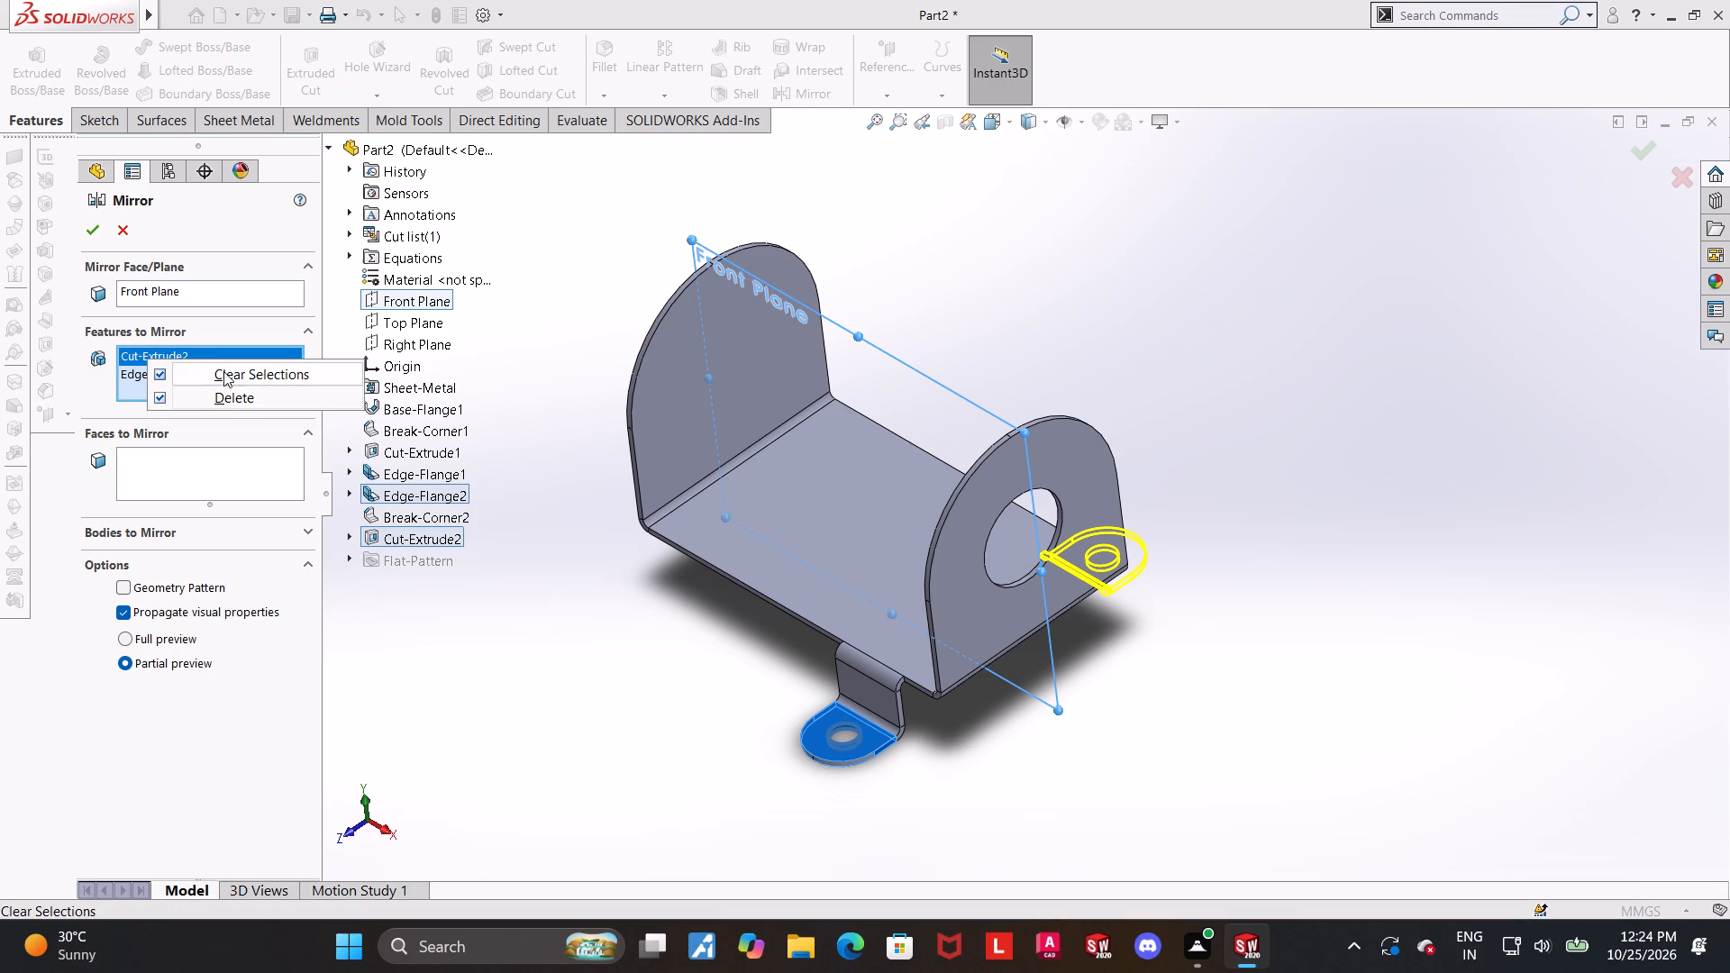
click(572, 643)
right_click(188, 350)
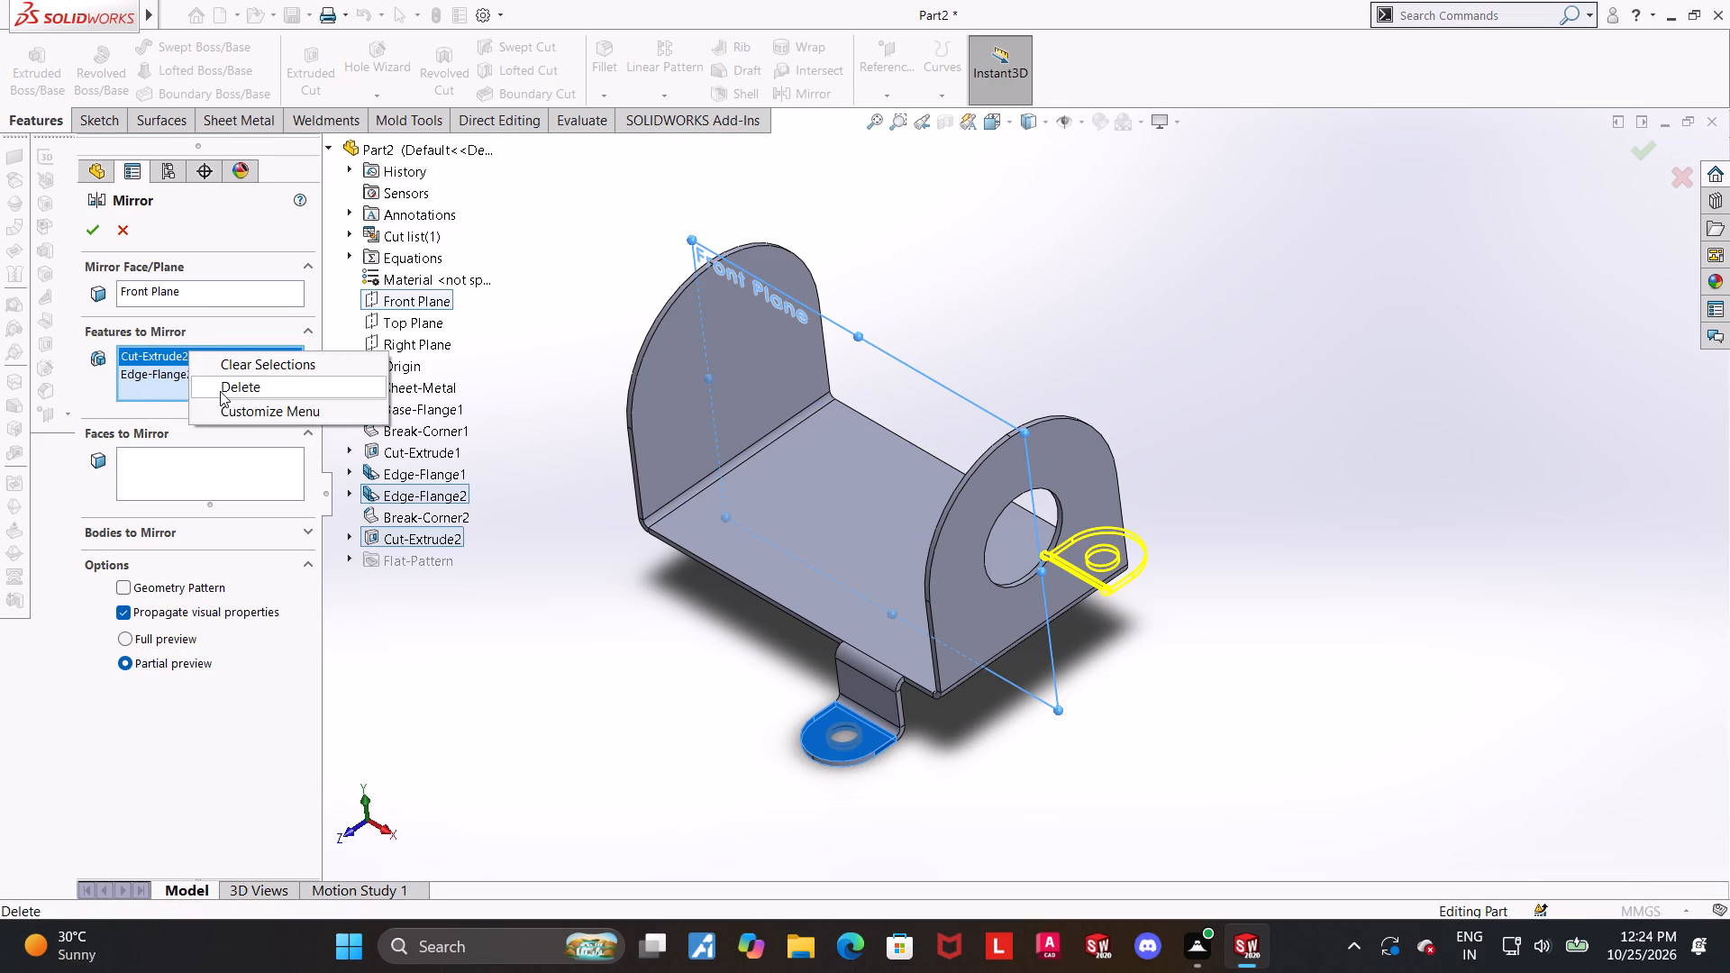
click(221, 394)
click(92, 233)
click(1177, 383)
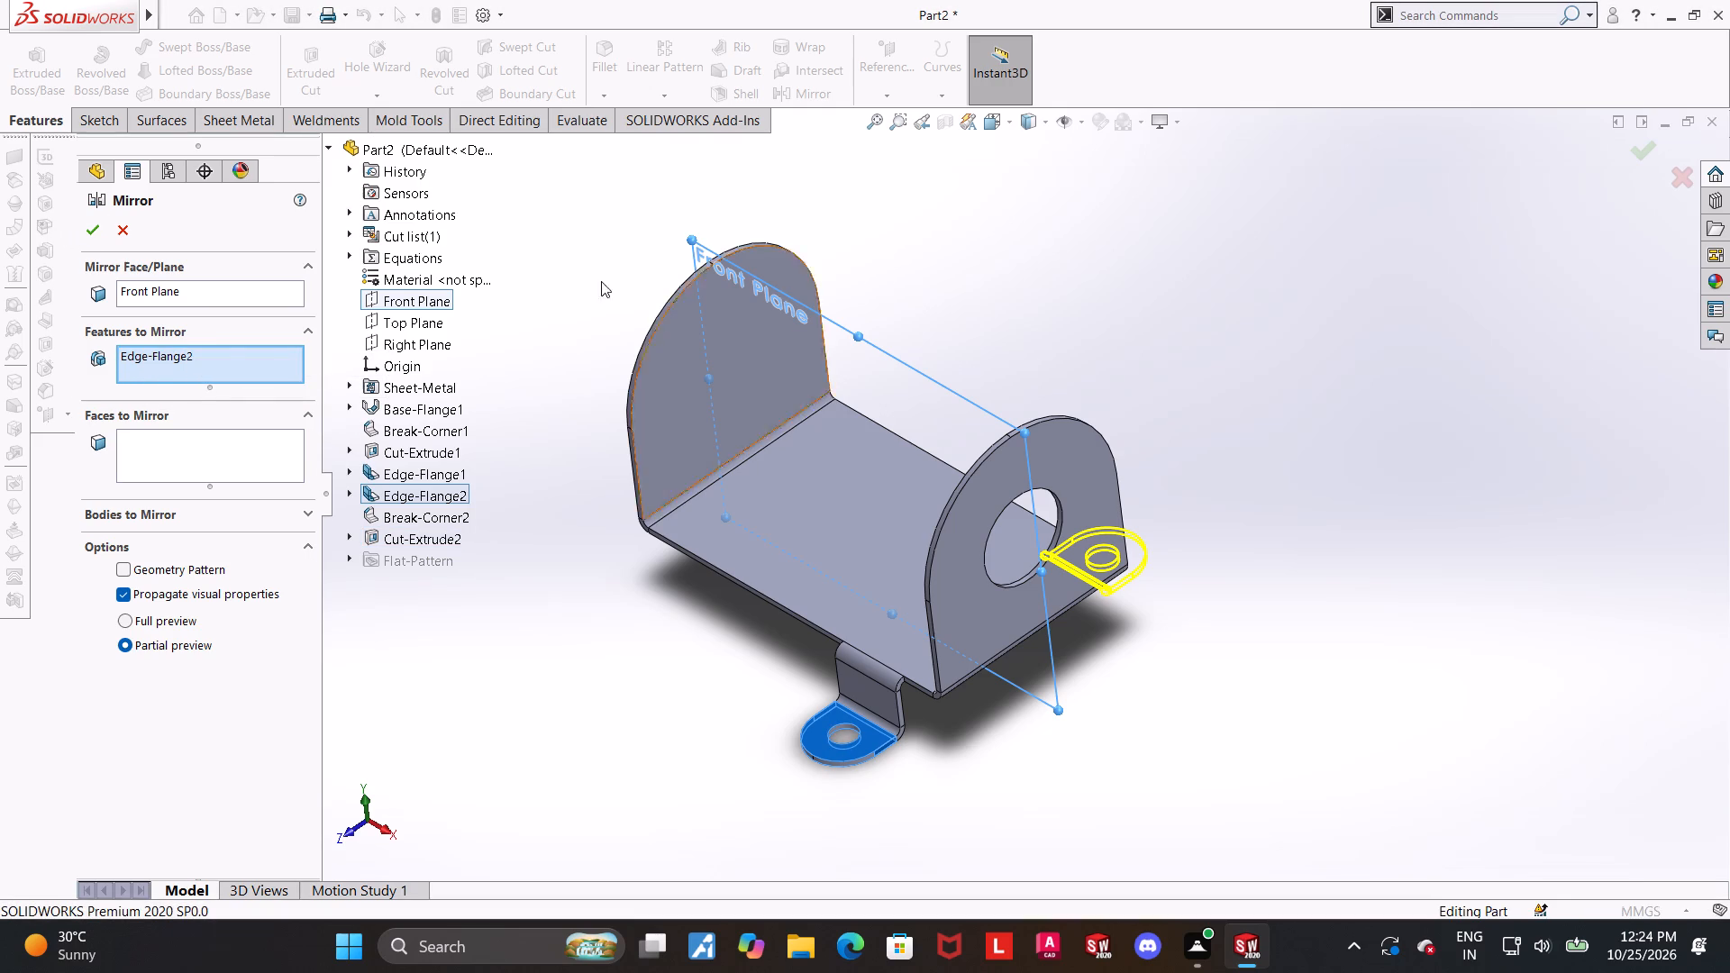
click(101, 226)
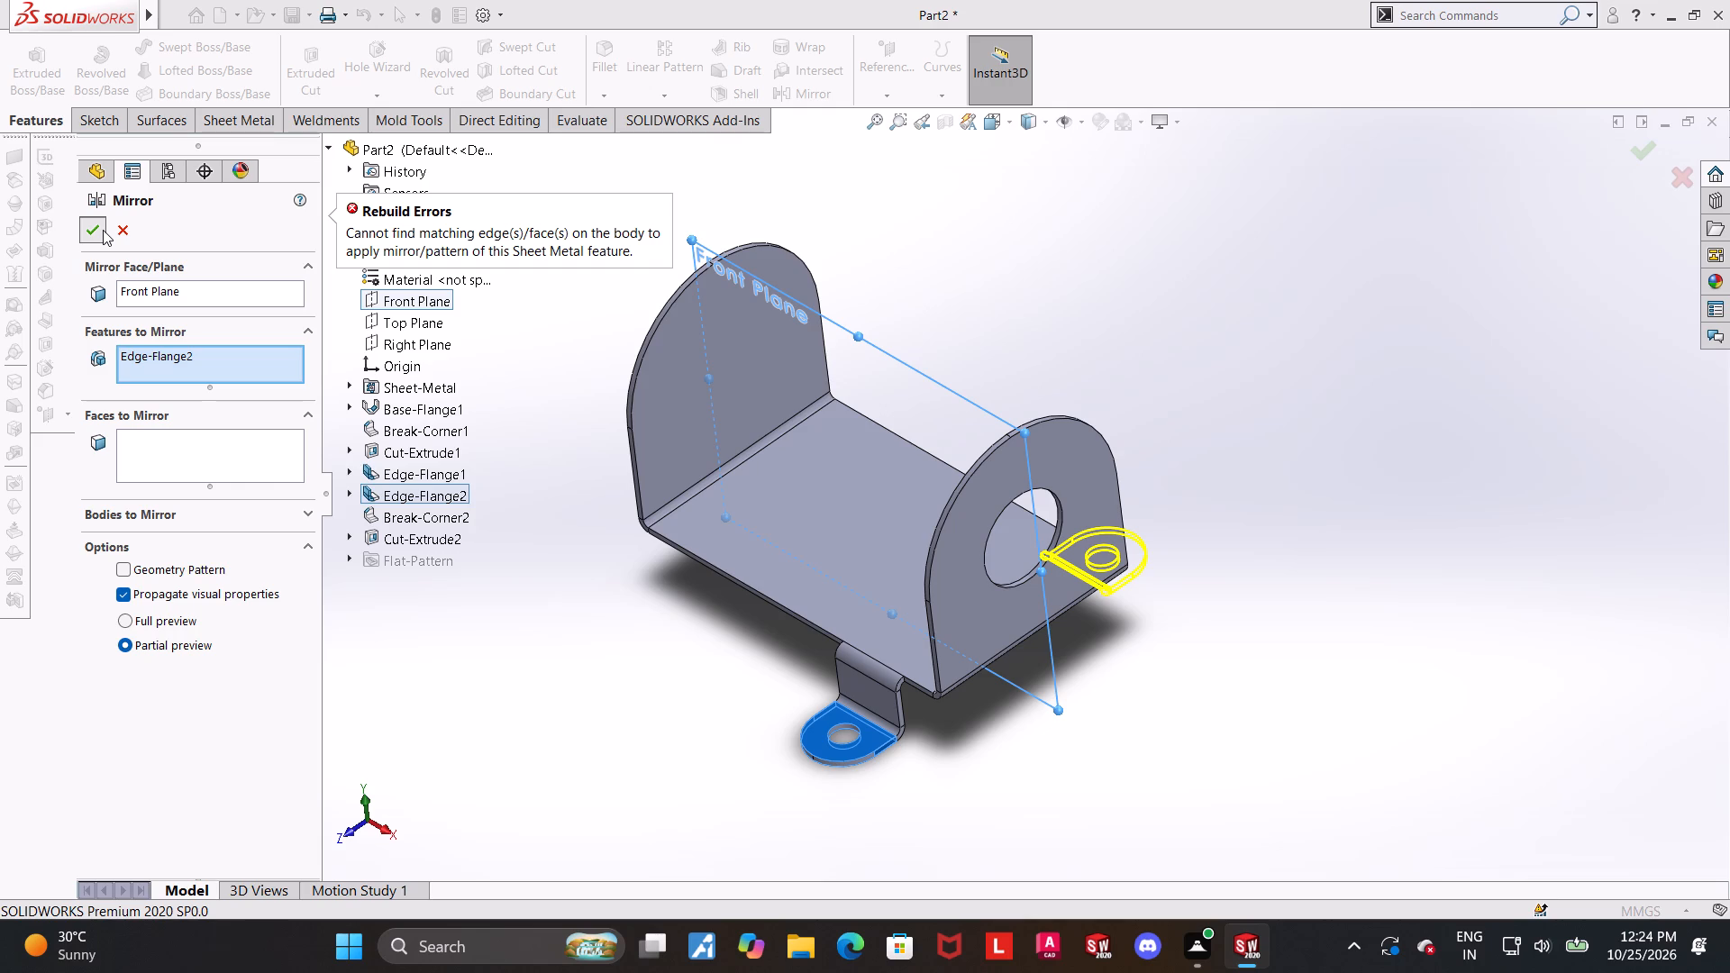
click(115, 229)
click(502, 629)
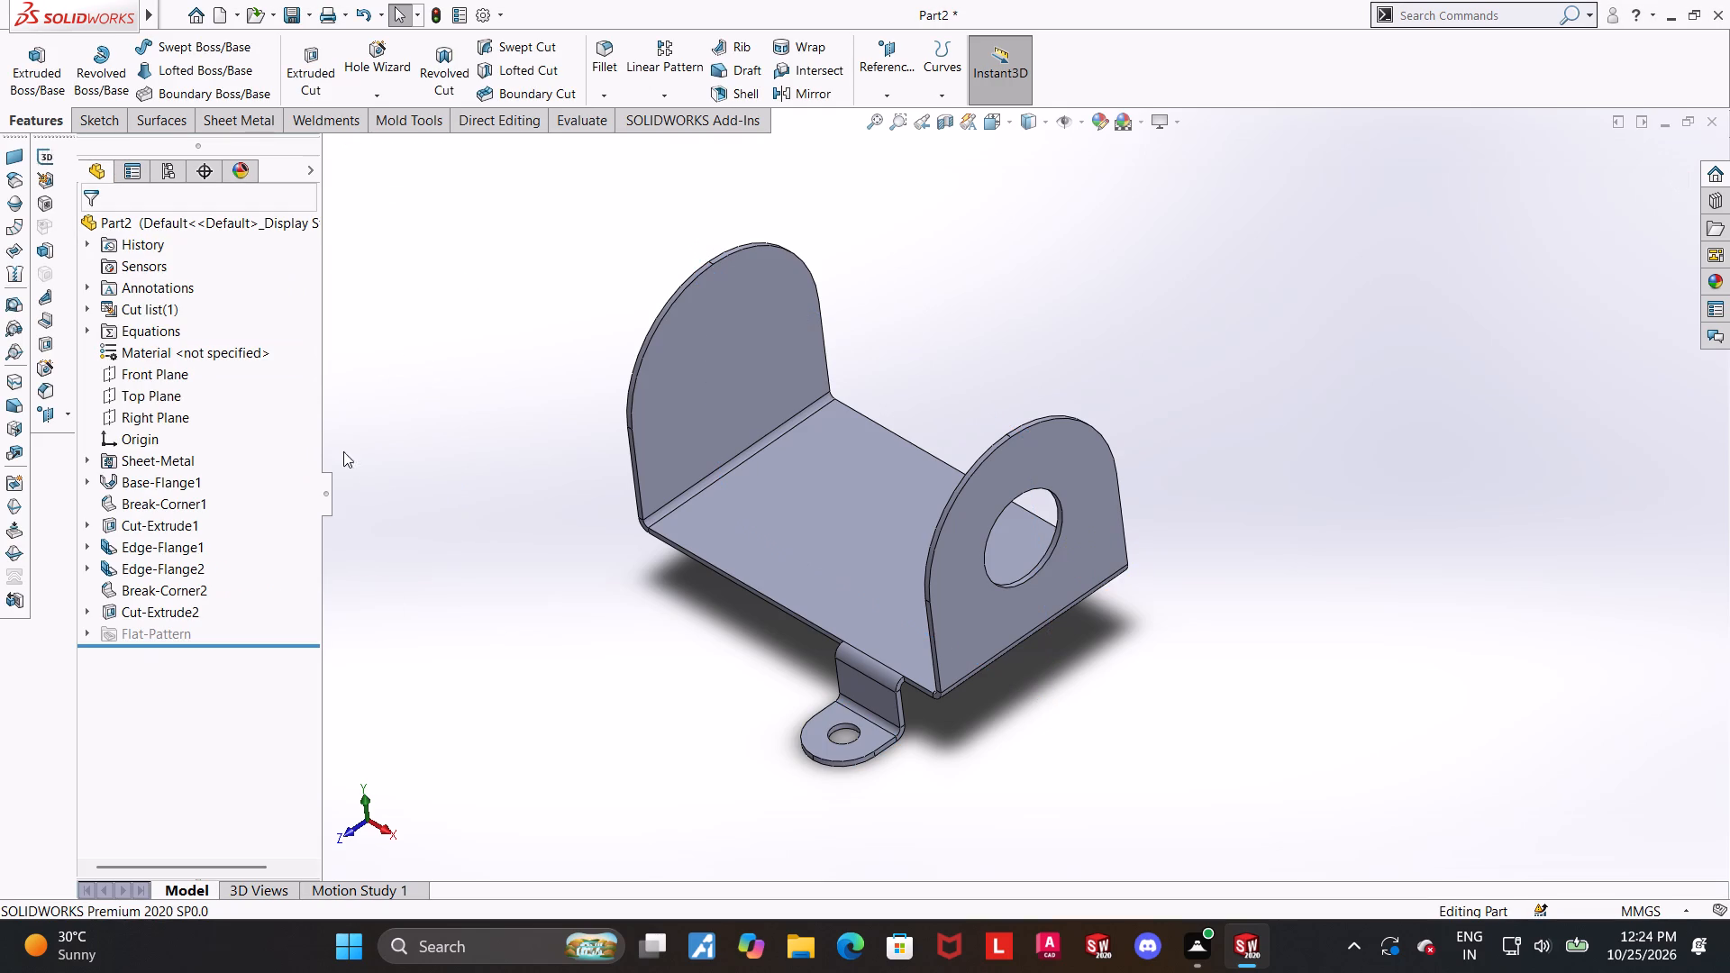
Mirror the downward tab and its outward flange (Edge-Flange1 and Edge-Flange2) about the Front Plane.
click(797, 96)
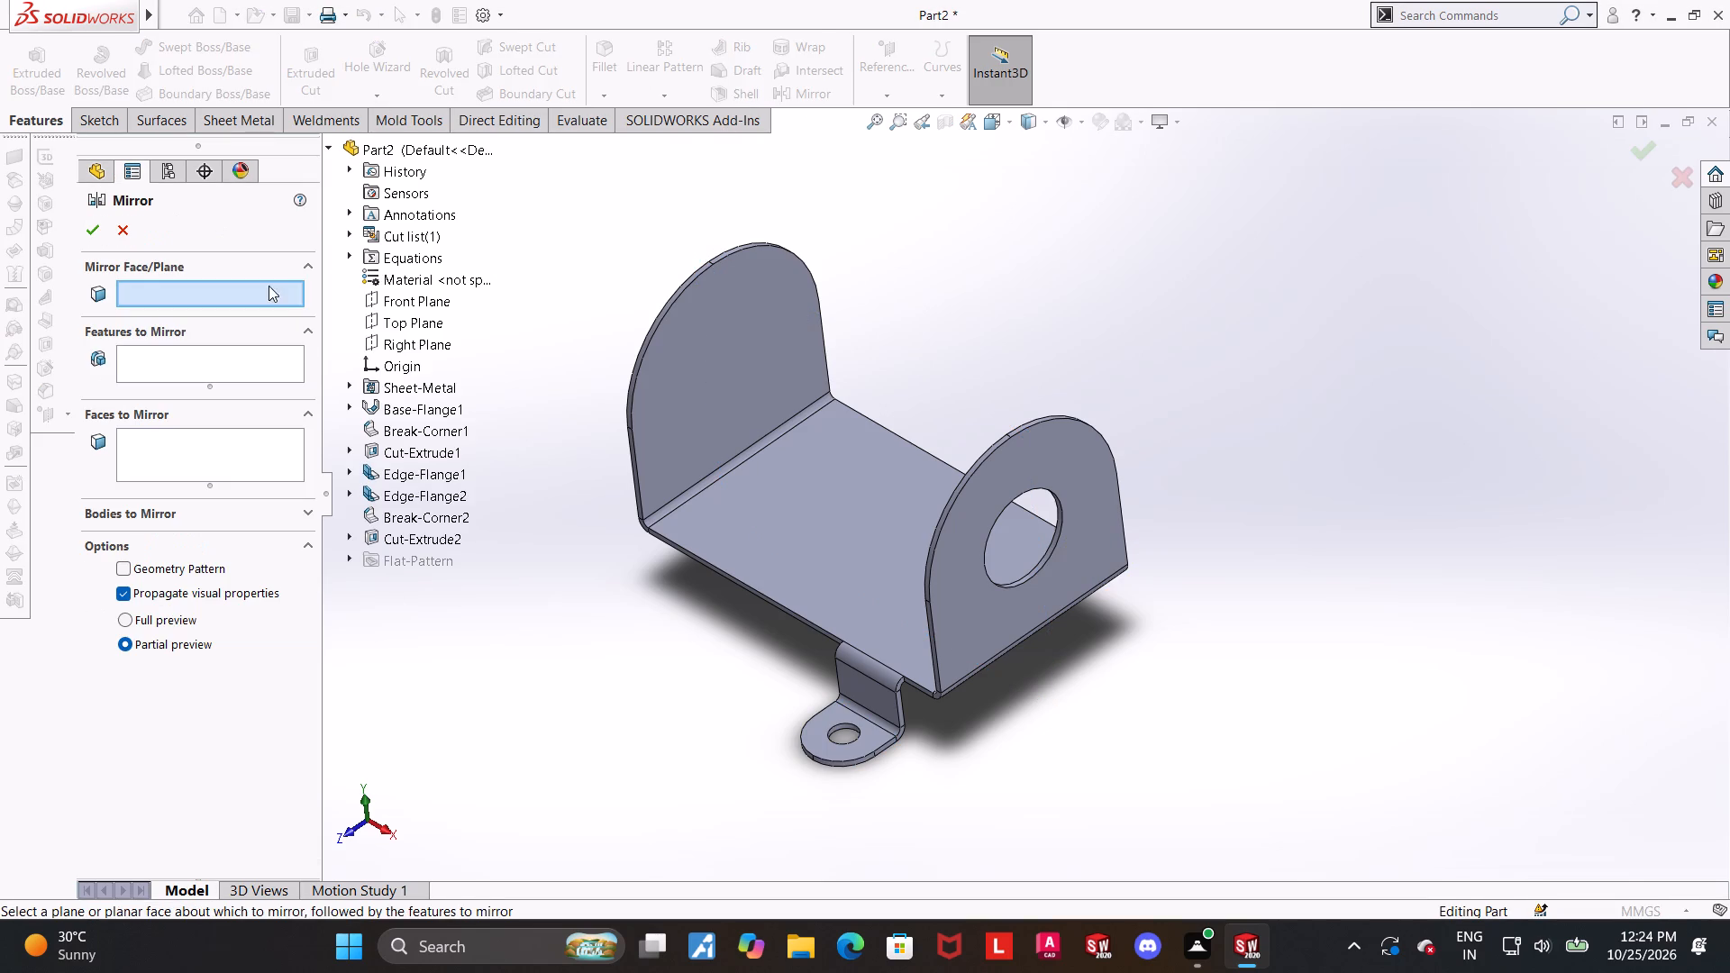
click(409, 305)
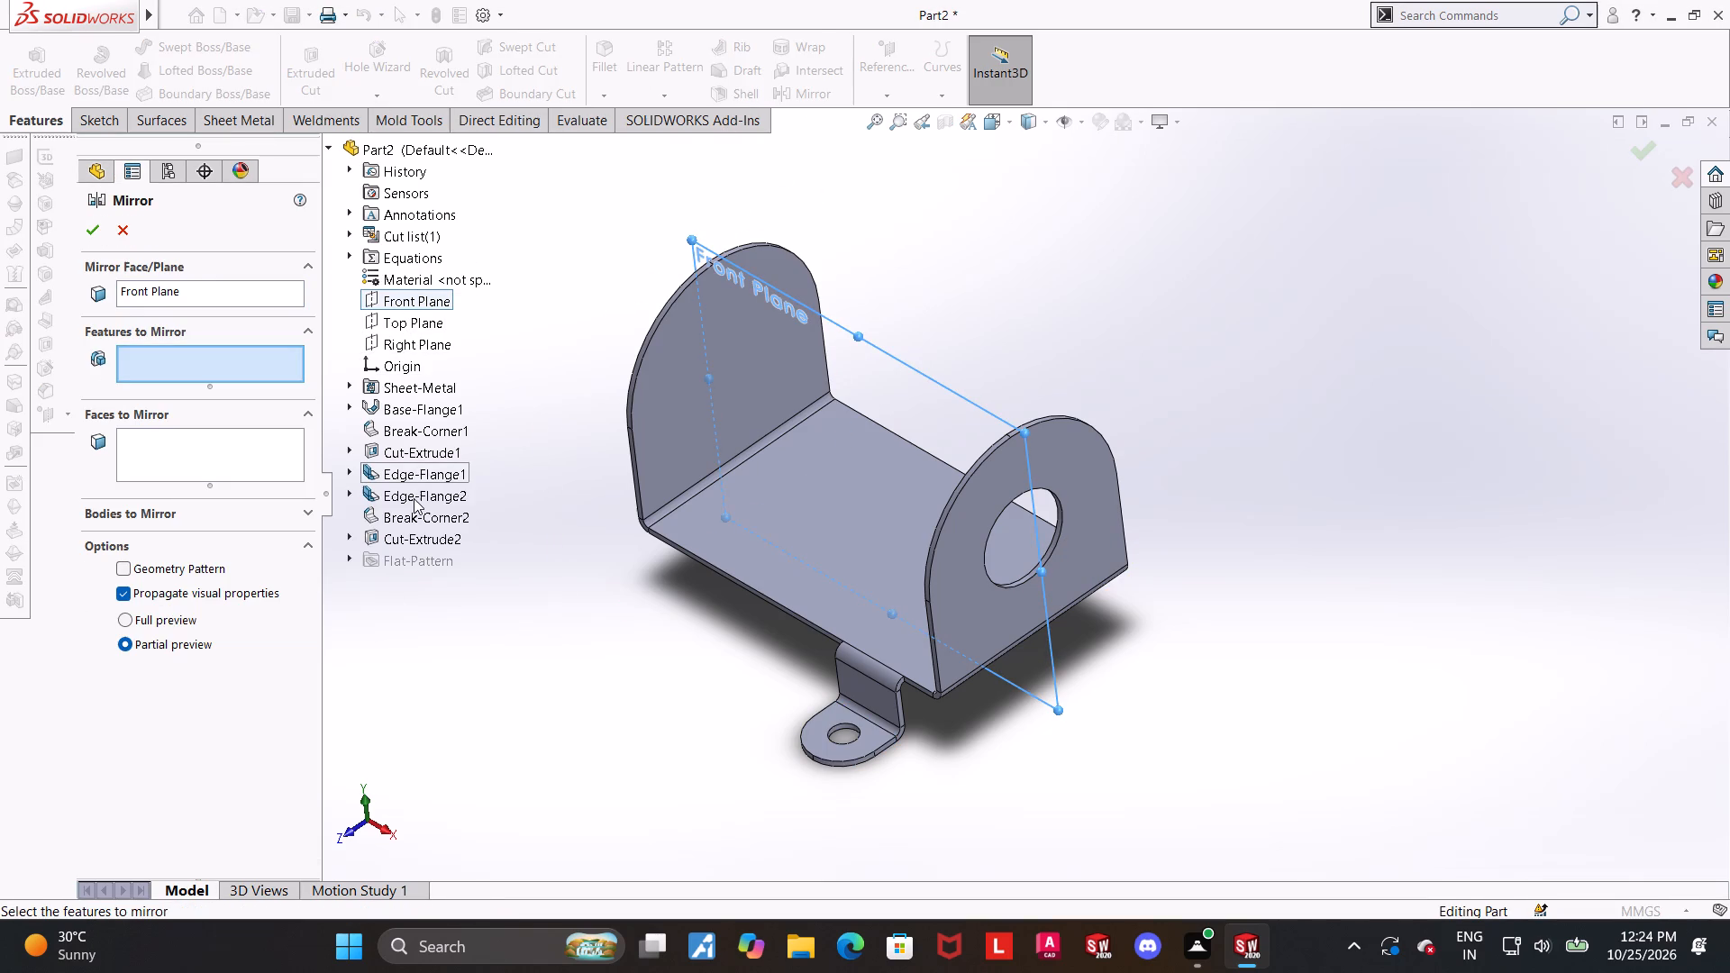
click(414, 498)
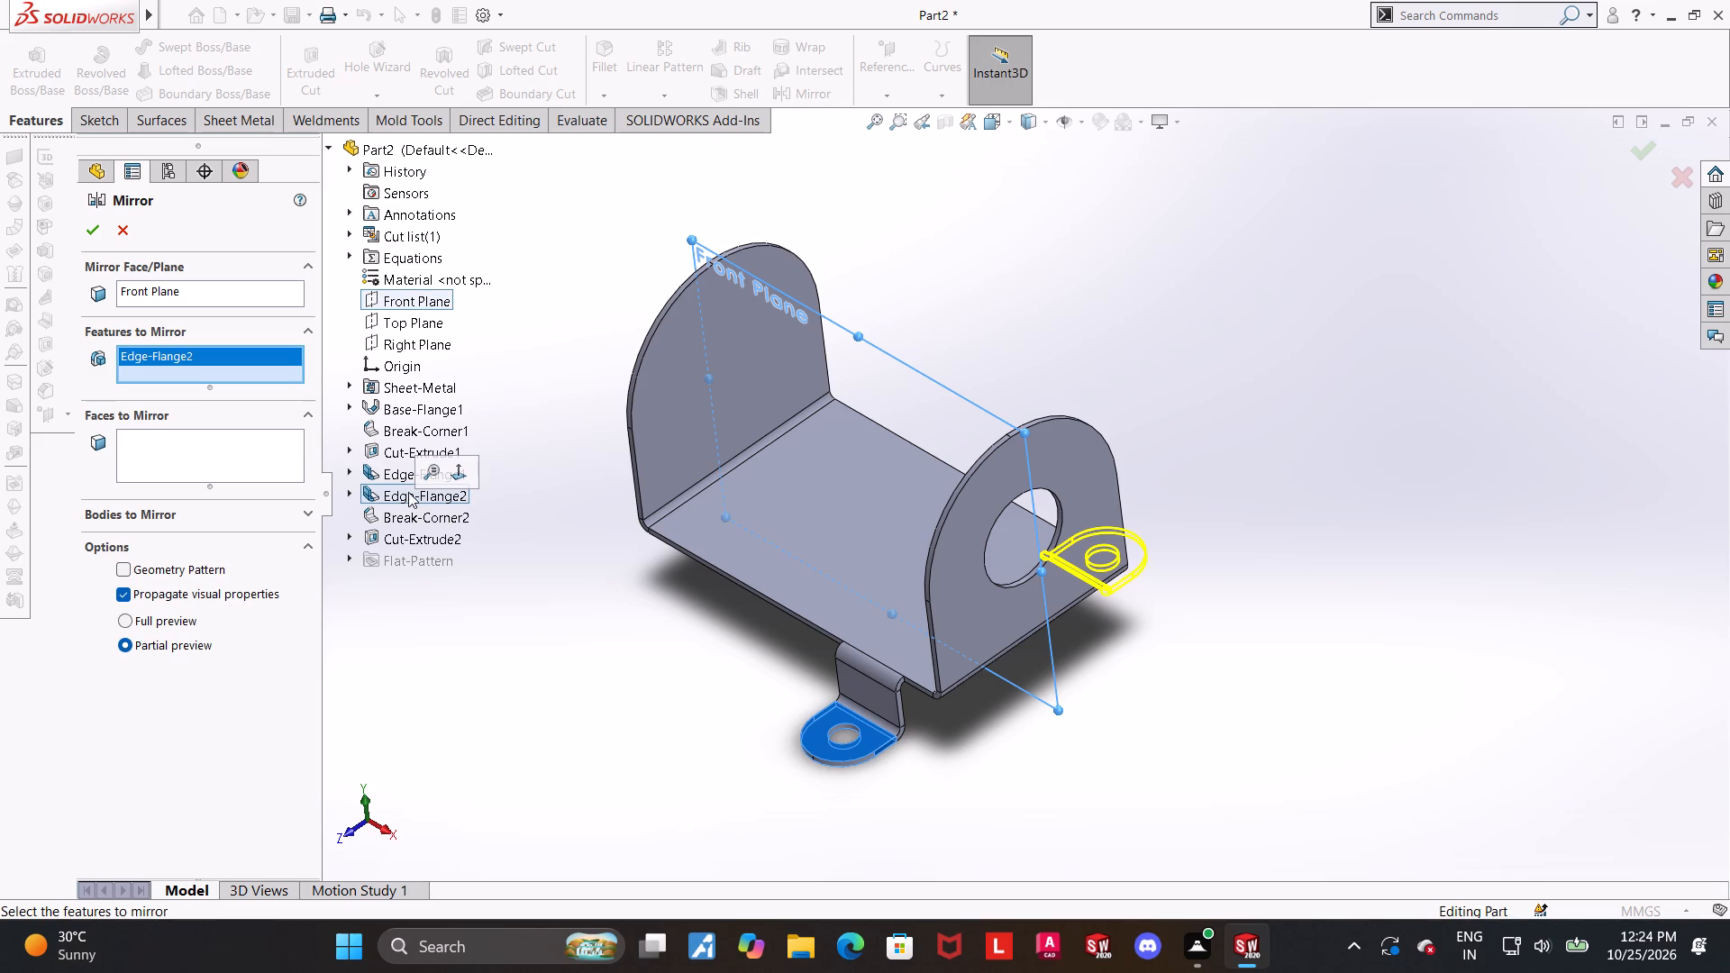
right_click(227, 354)
click(467, 641)
click(431, 478)
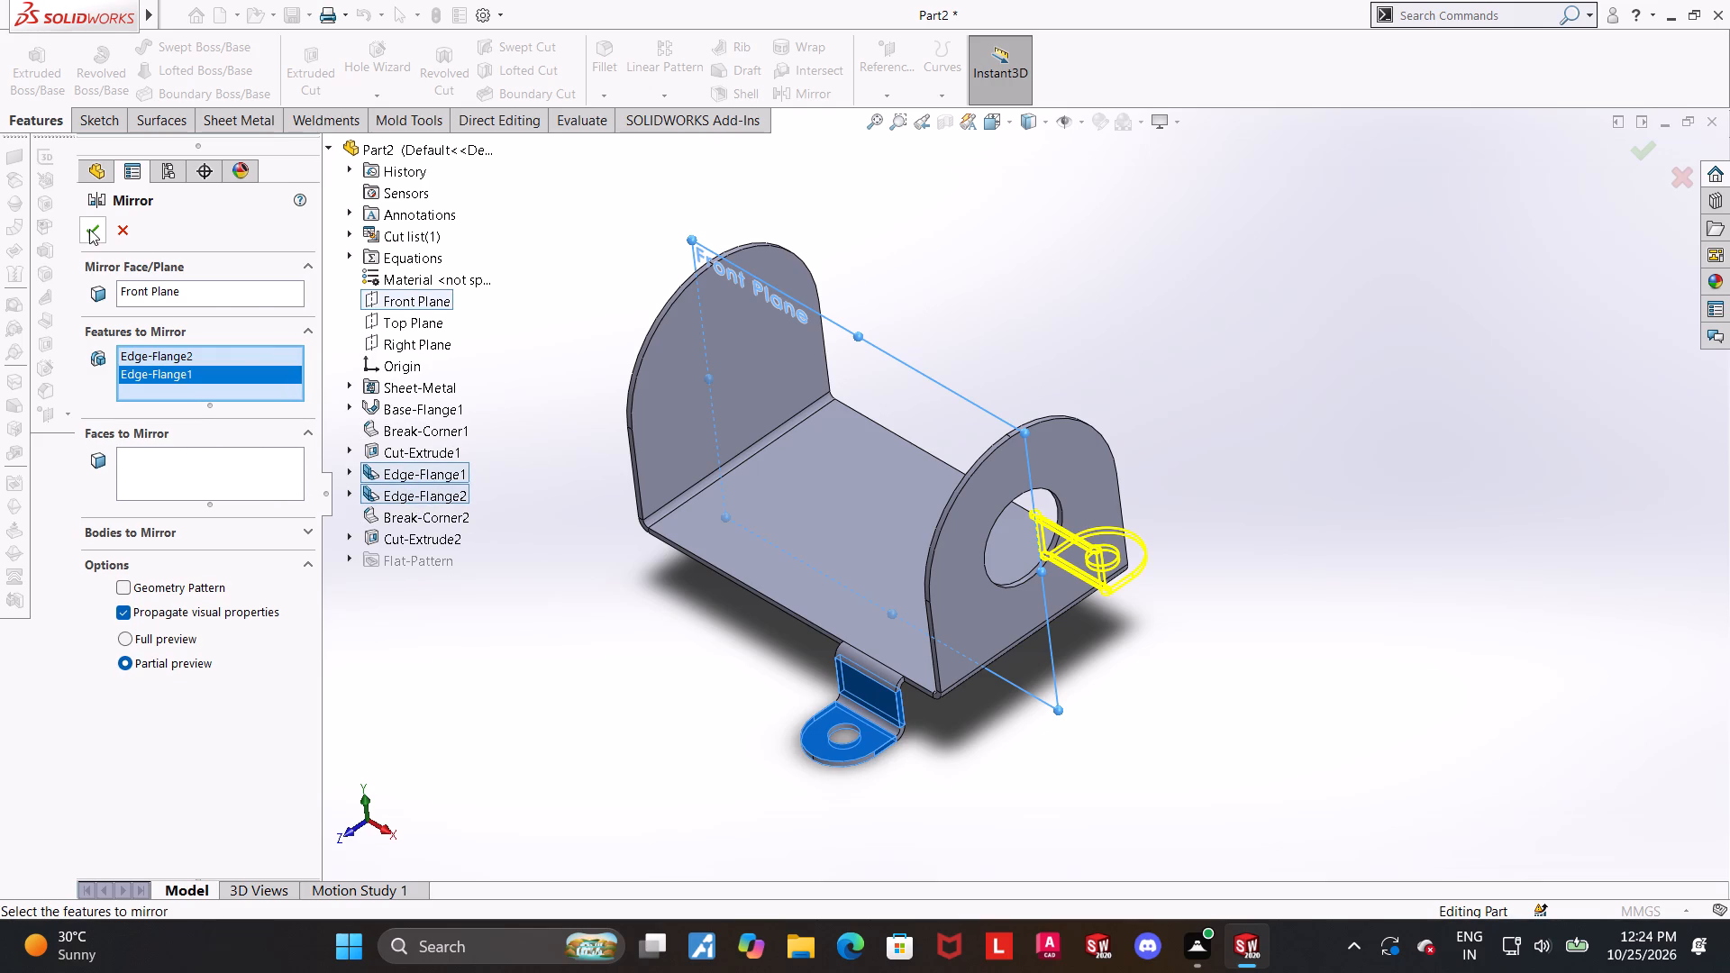
click(89, 229)
click(1266, 668)
middle_click(1197, 666)
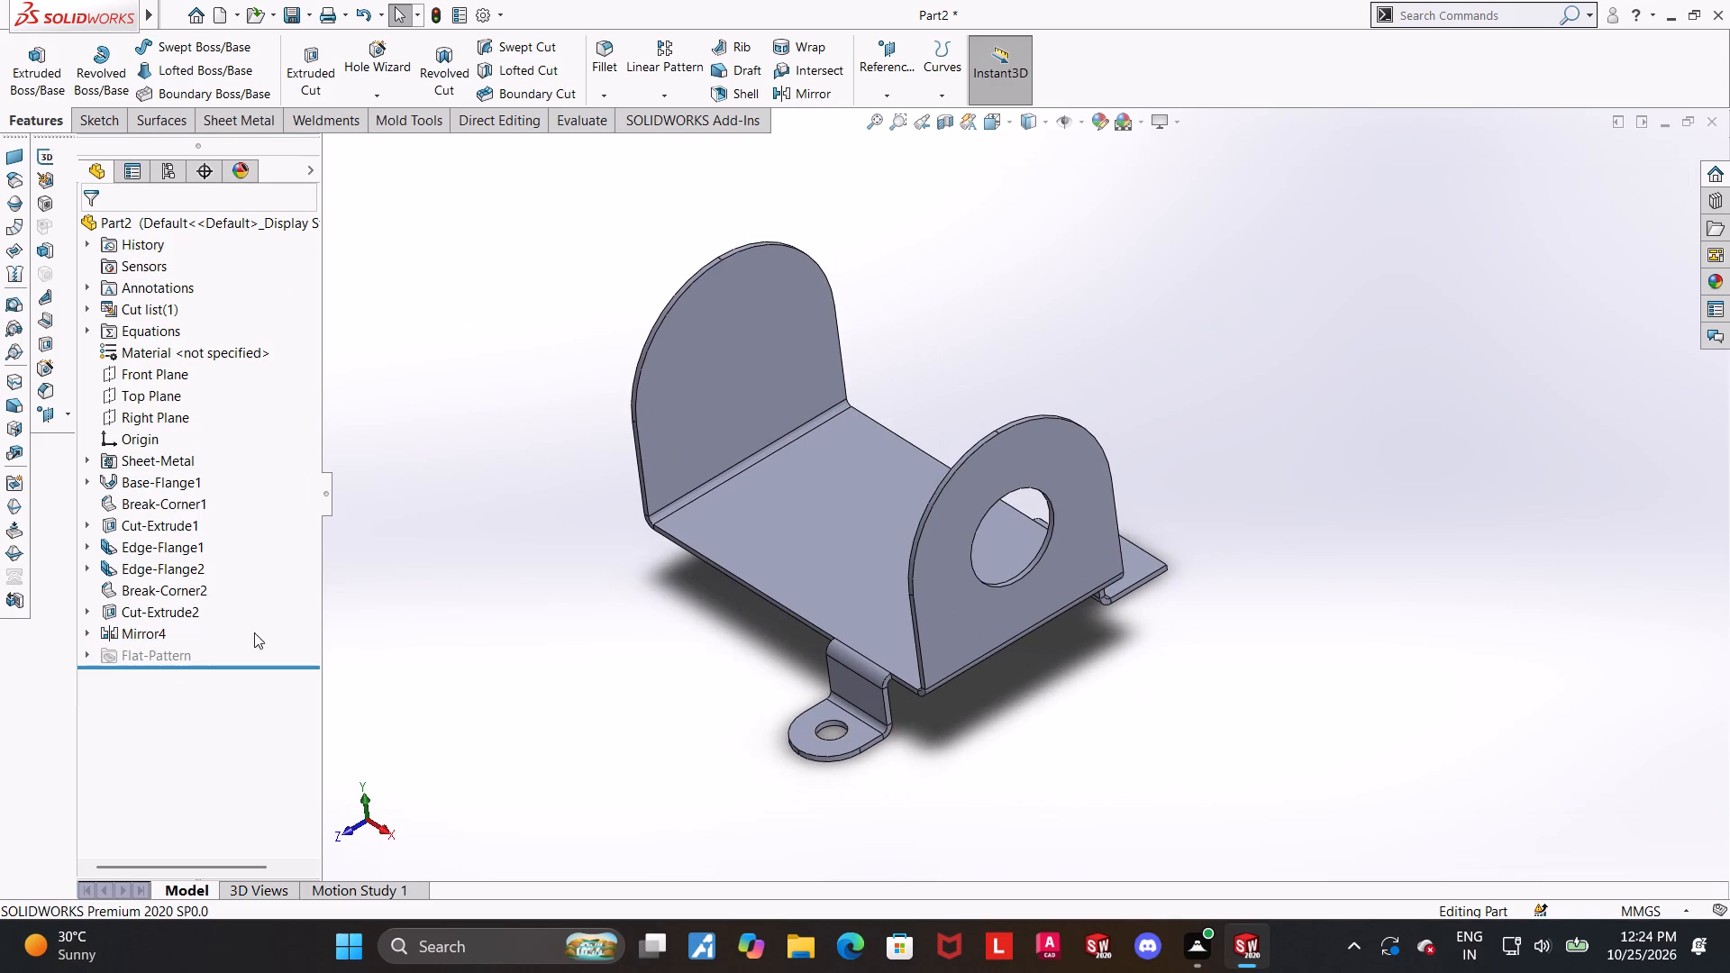
Delete the Cut-Extrude2 hole feature from the original outward flange.
right_click(125, 613)
click(168, 677)
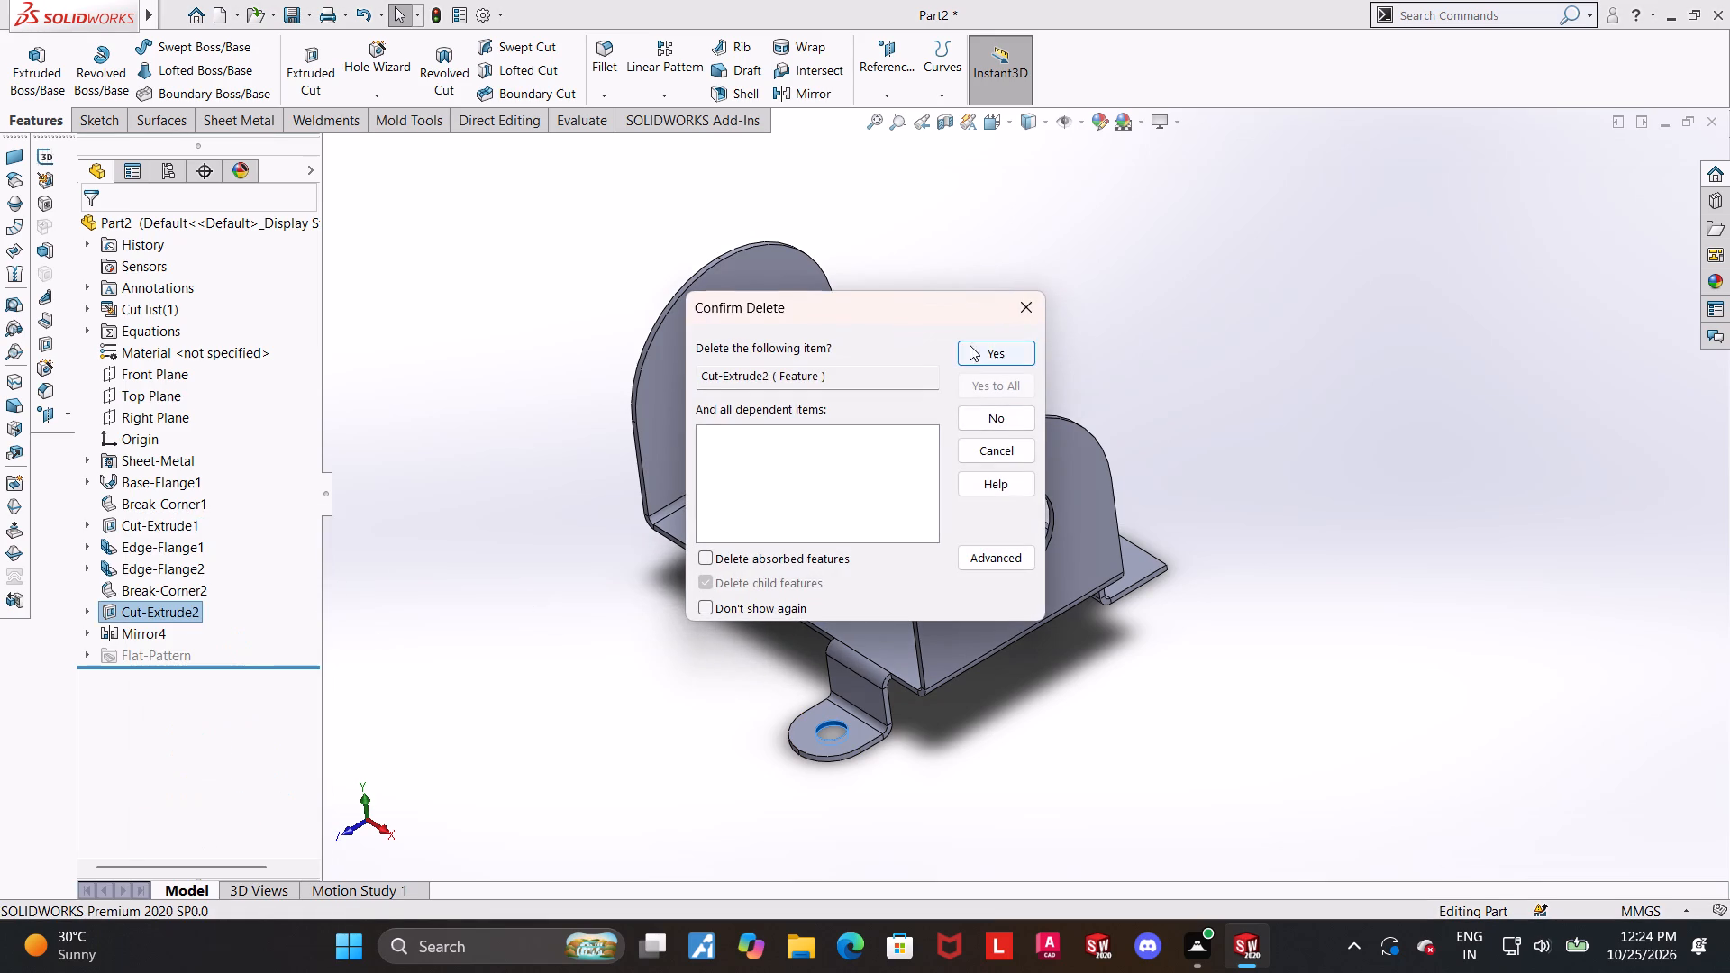
click(988, 345)
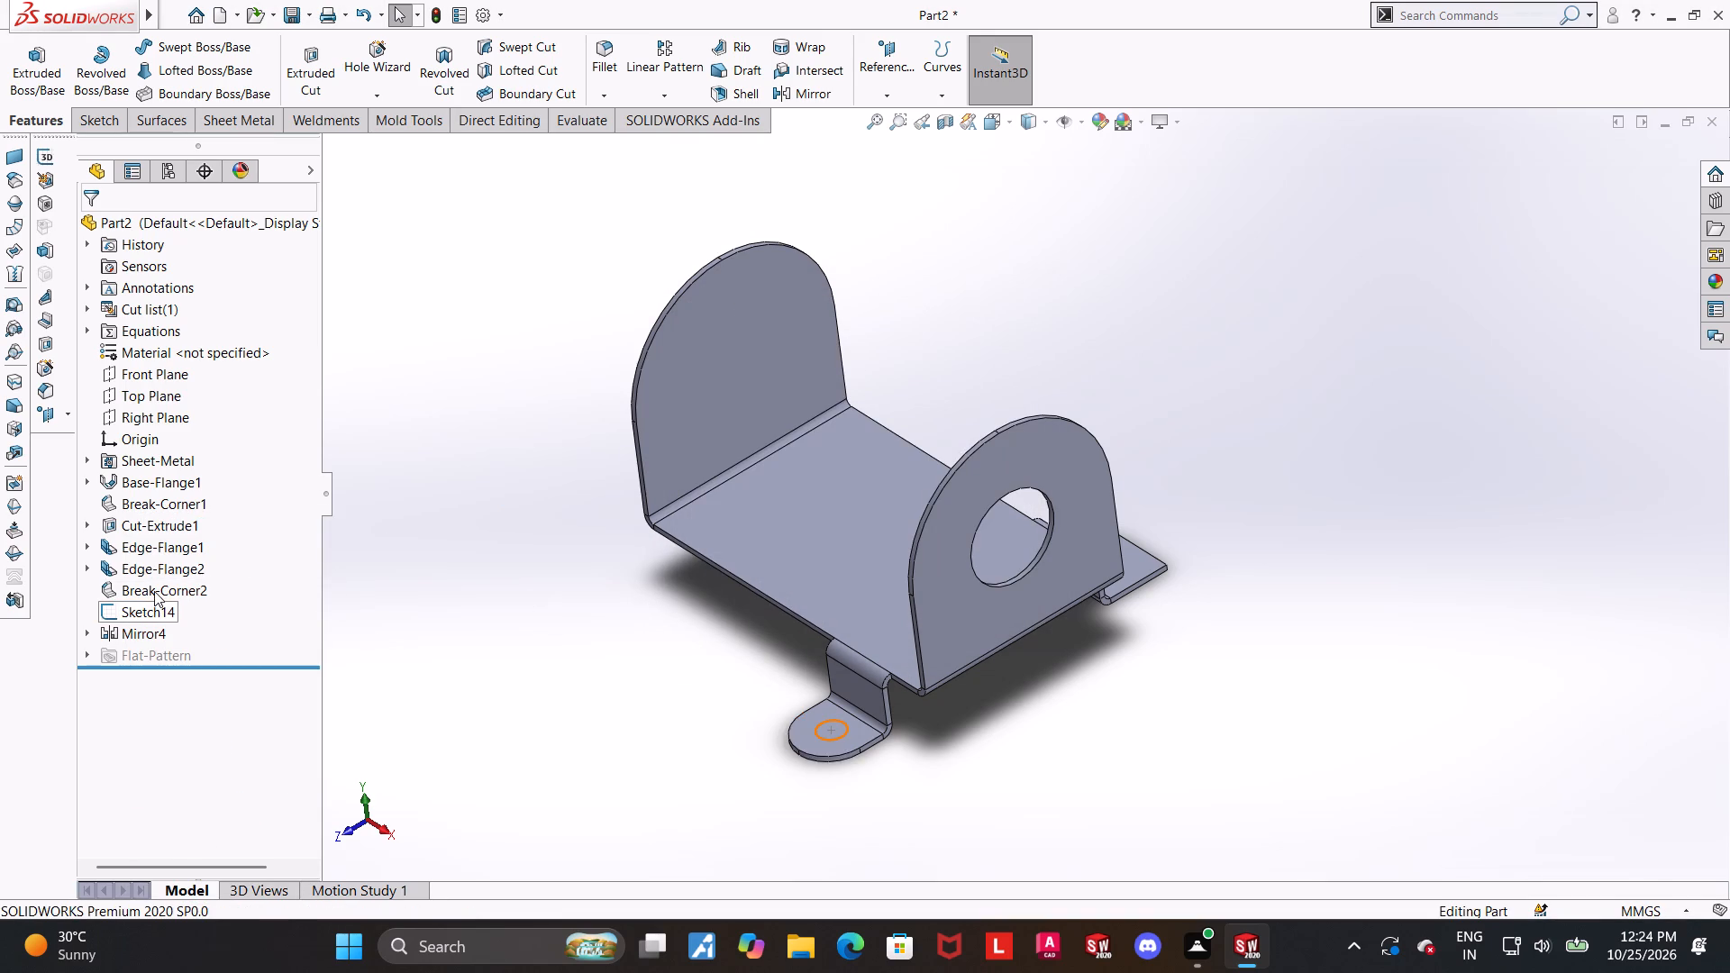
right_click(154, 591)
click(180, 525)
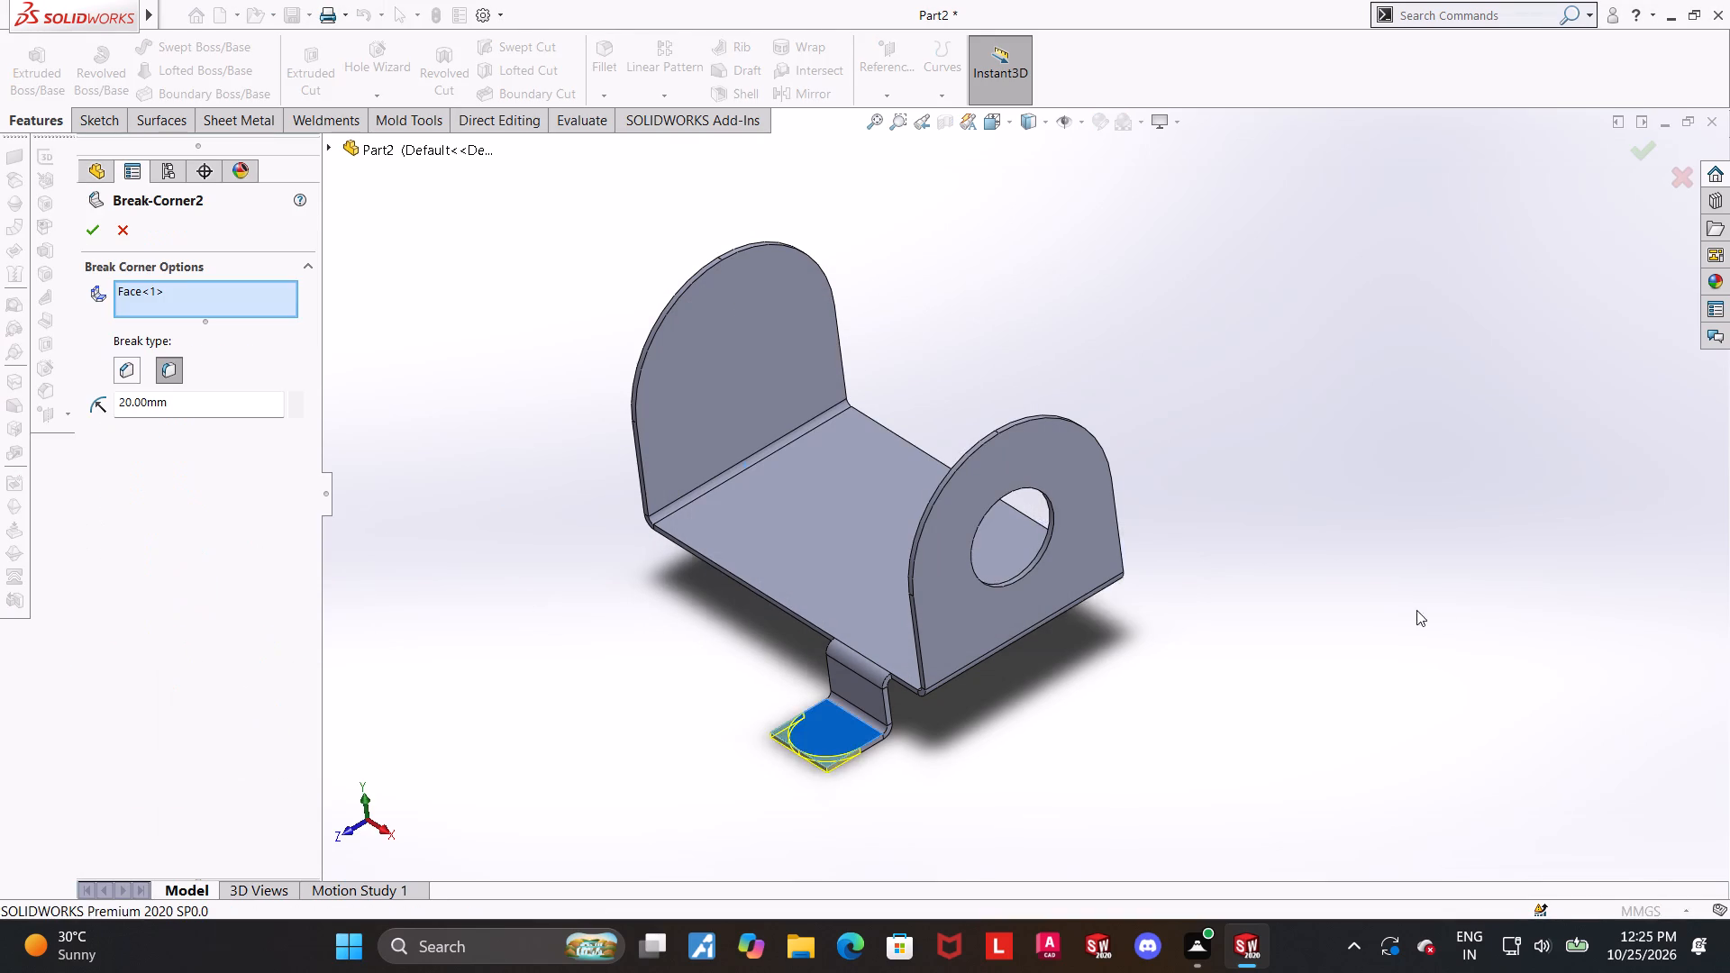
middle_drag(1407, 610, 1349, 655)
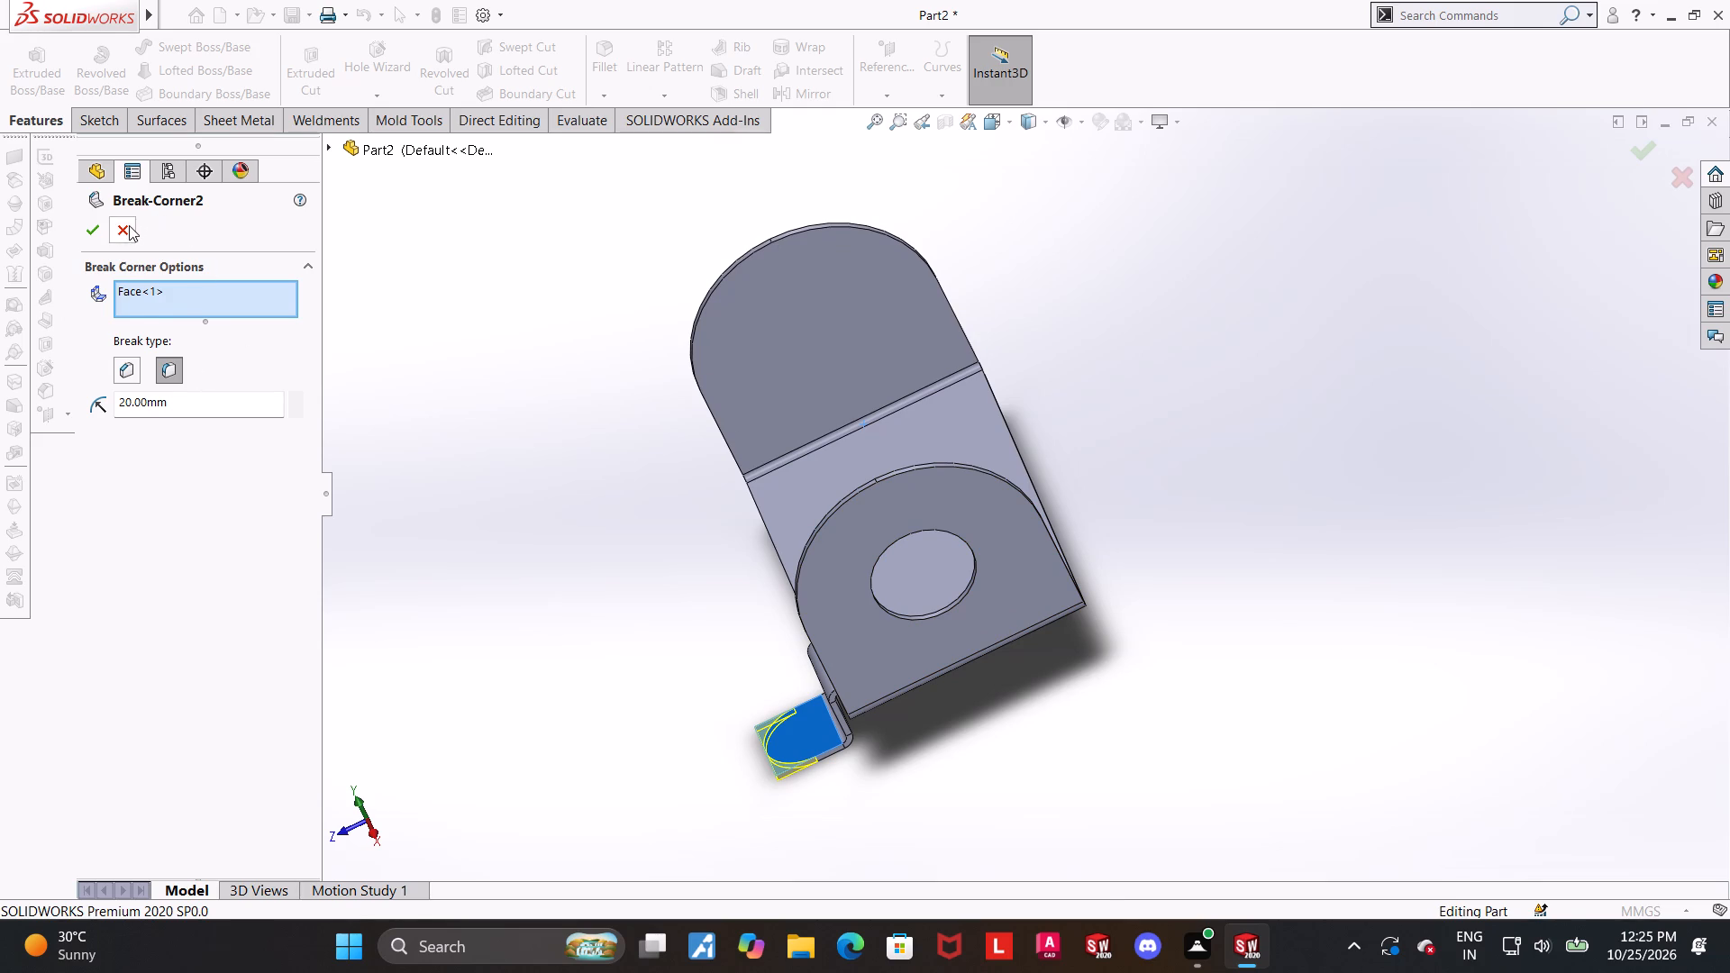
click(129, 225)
Delete the outward flange's corner rounding (Break-Corner2) together with the leftover hole sketch (Sketch14).
right_click(143, 584)
click(199, 694)
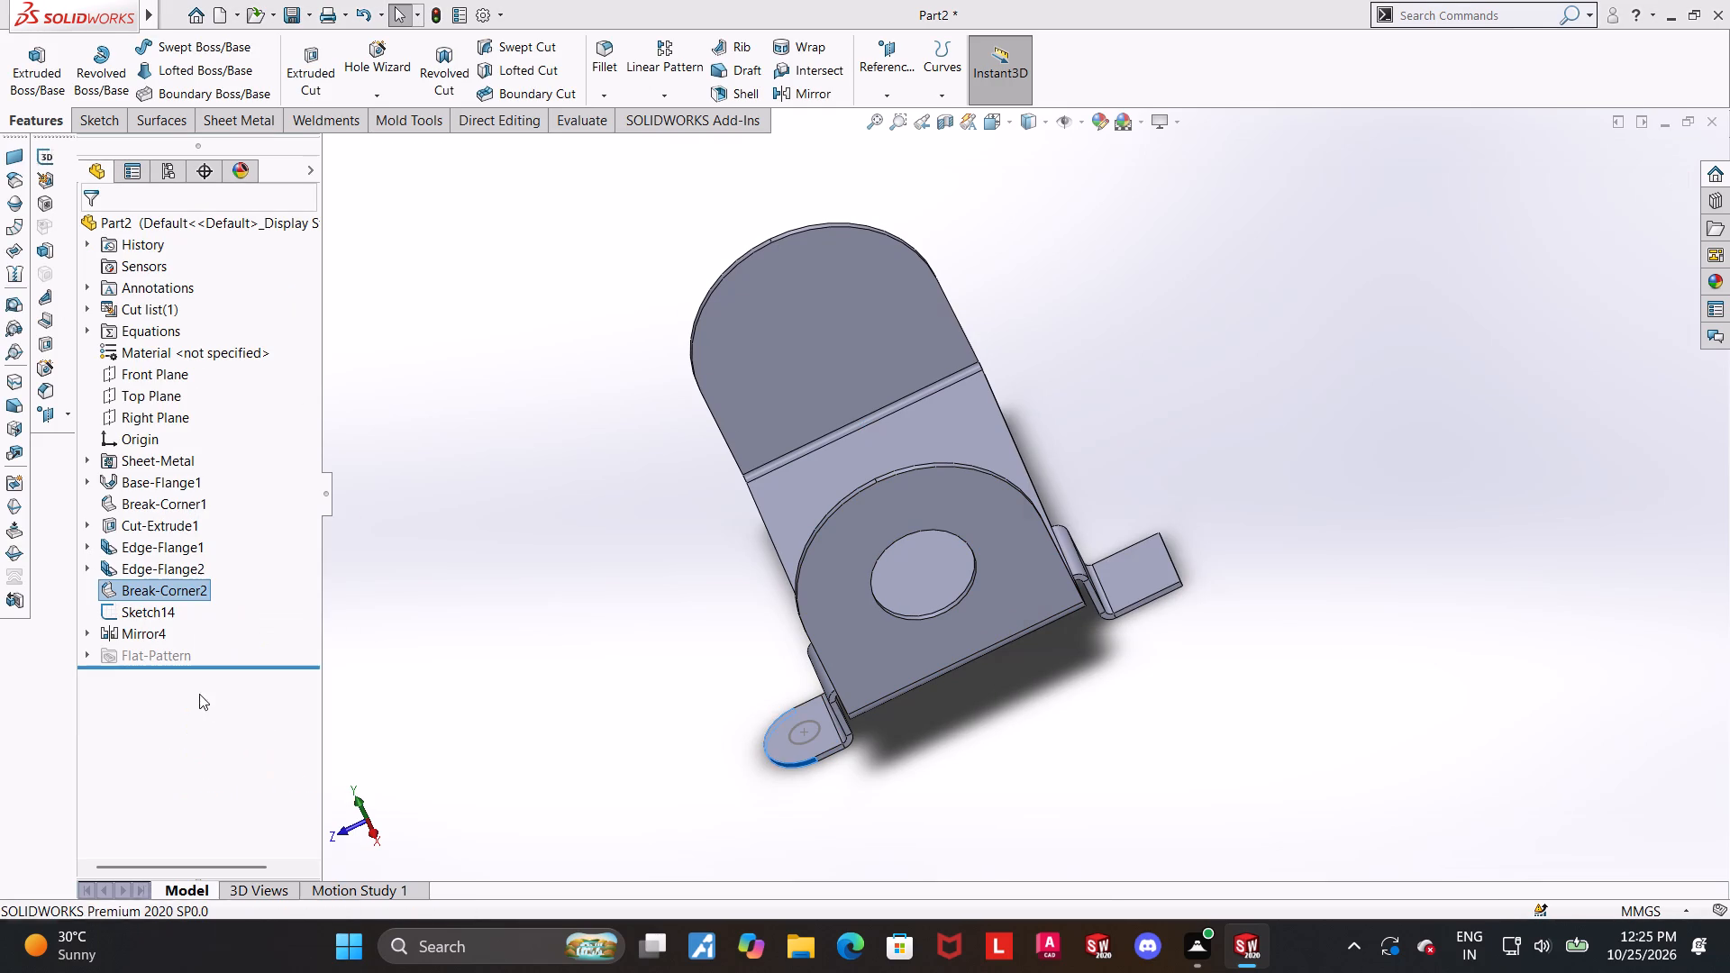
click(1022, 349)
Round the end corners of both outward flanges with a 20 mm Break Corner.
middle_drag(1134, 397, 1168, 376)
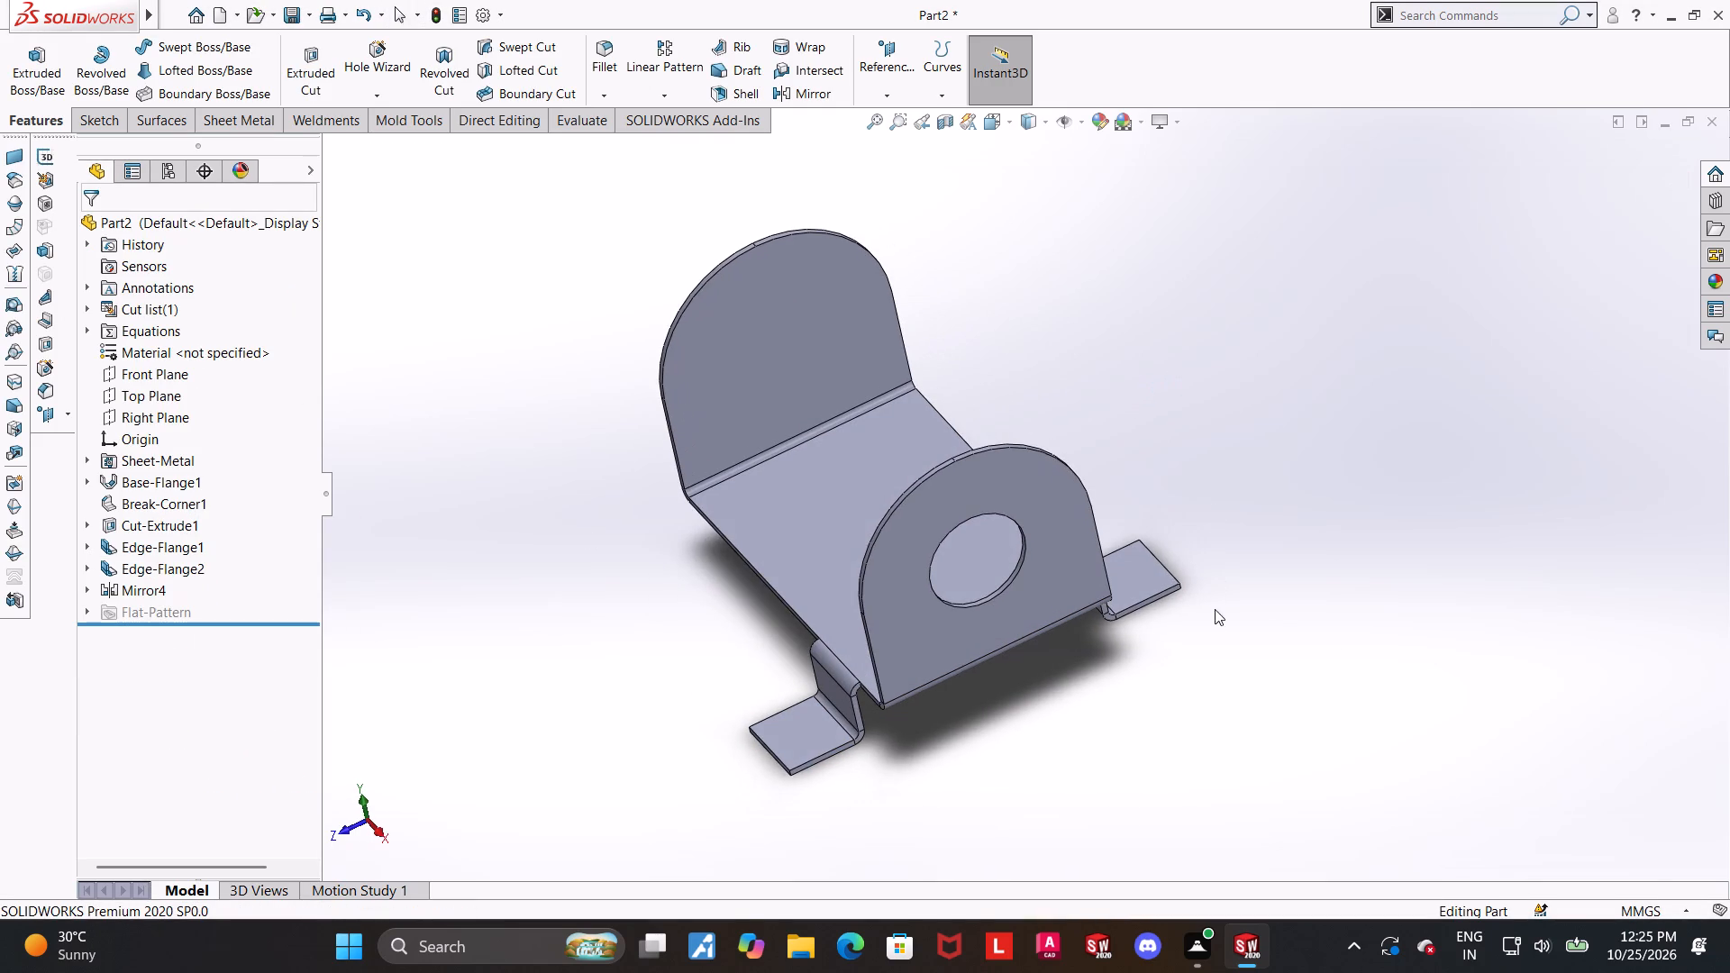
scroll(1215, 632, down, 2)
scroll(1058, 544, up, 1)
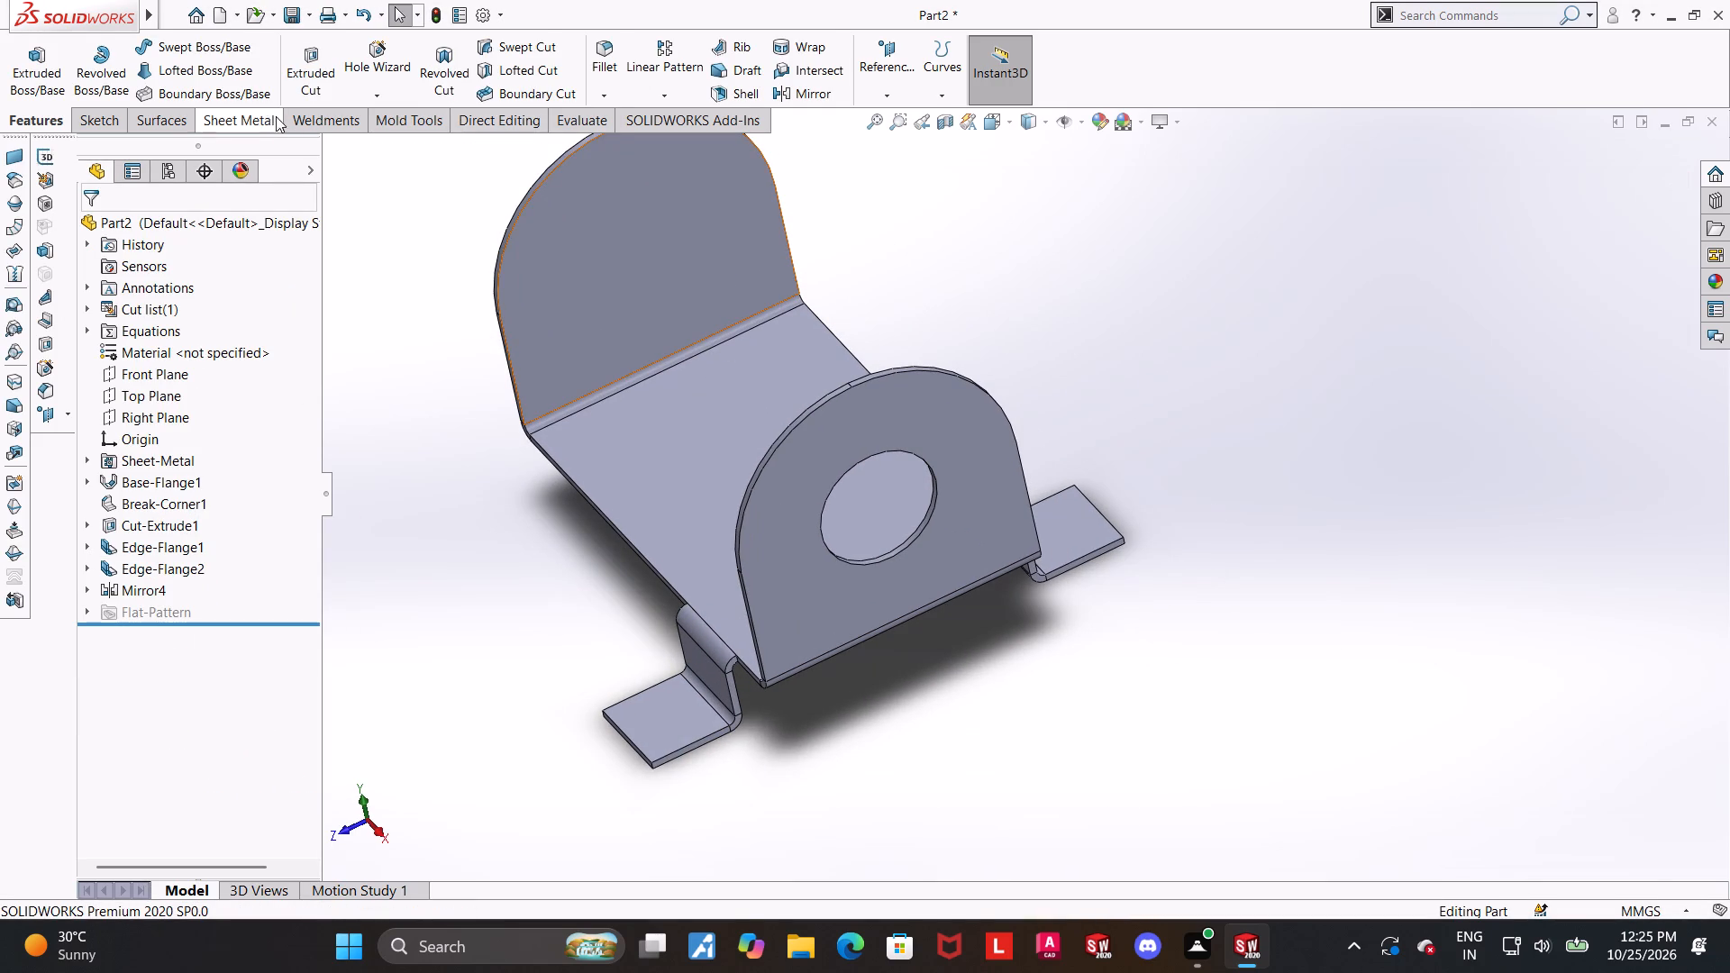
click(269, 114)
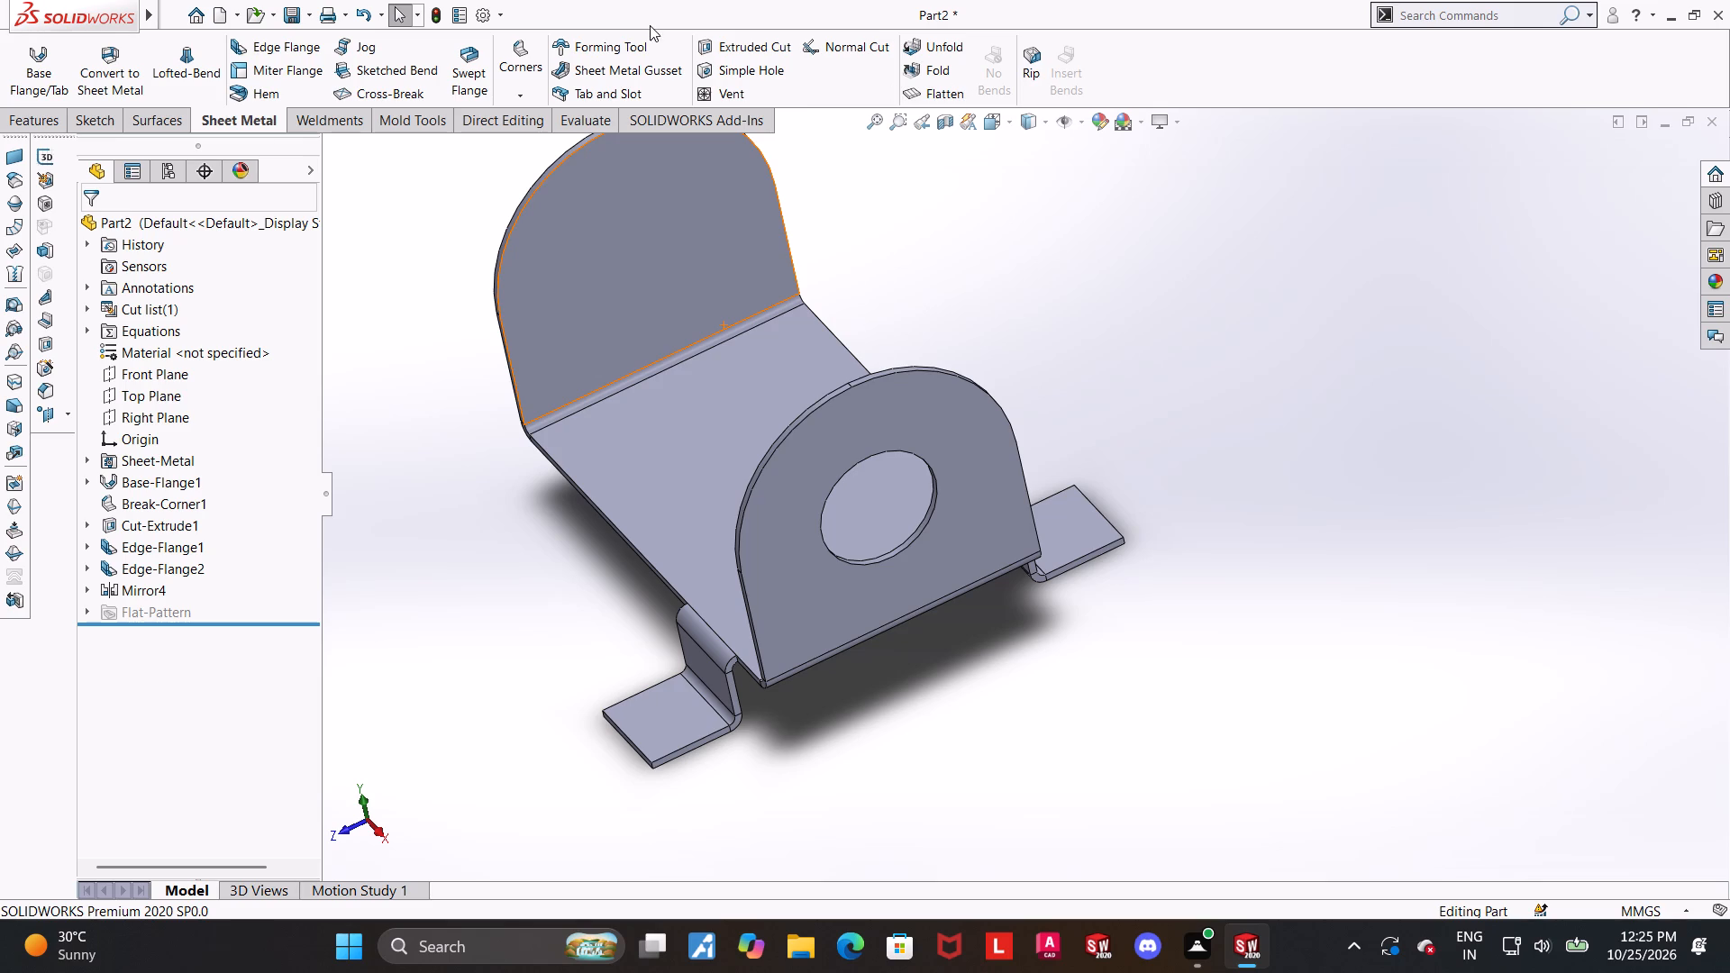
click(528, 93)
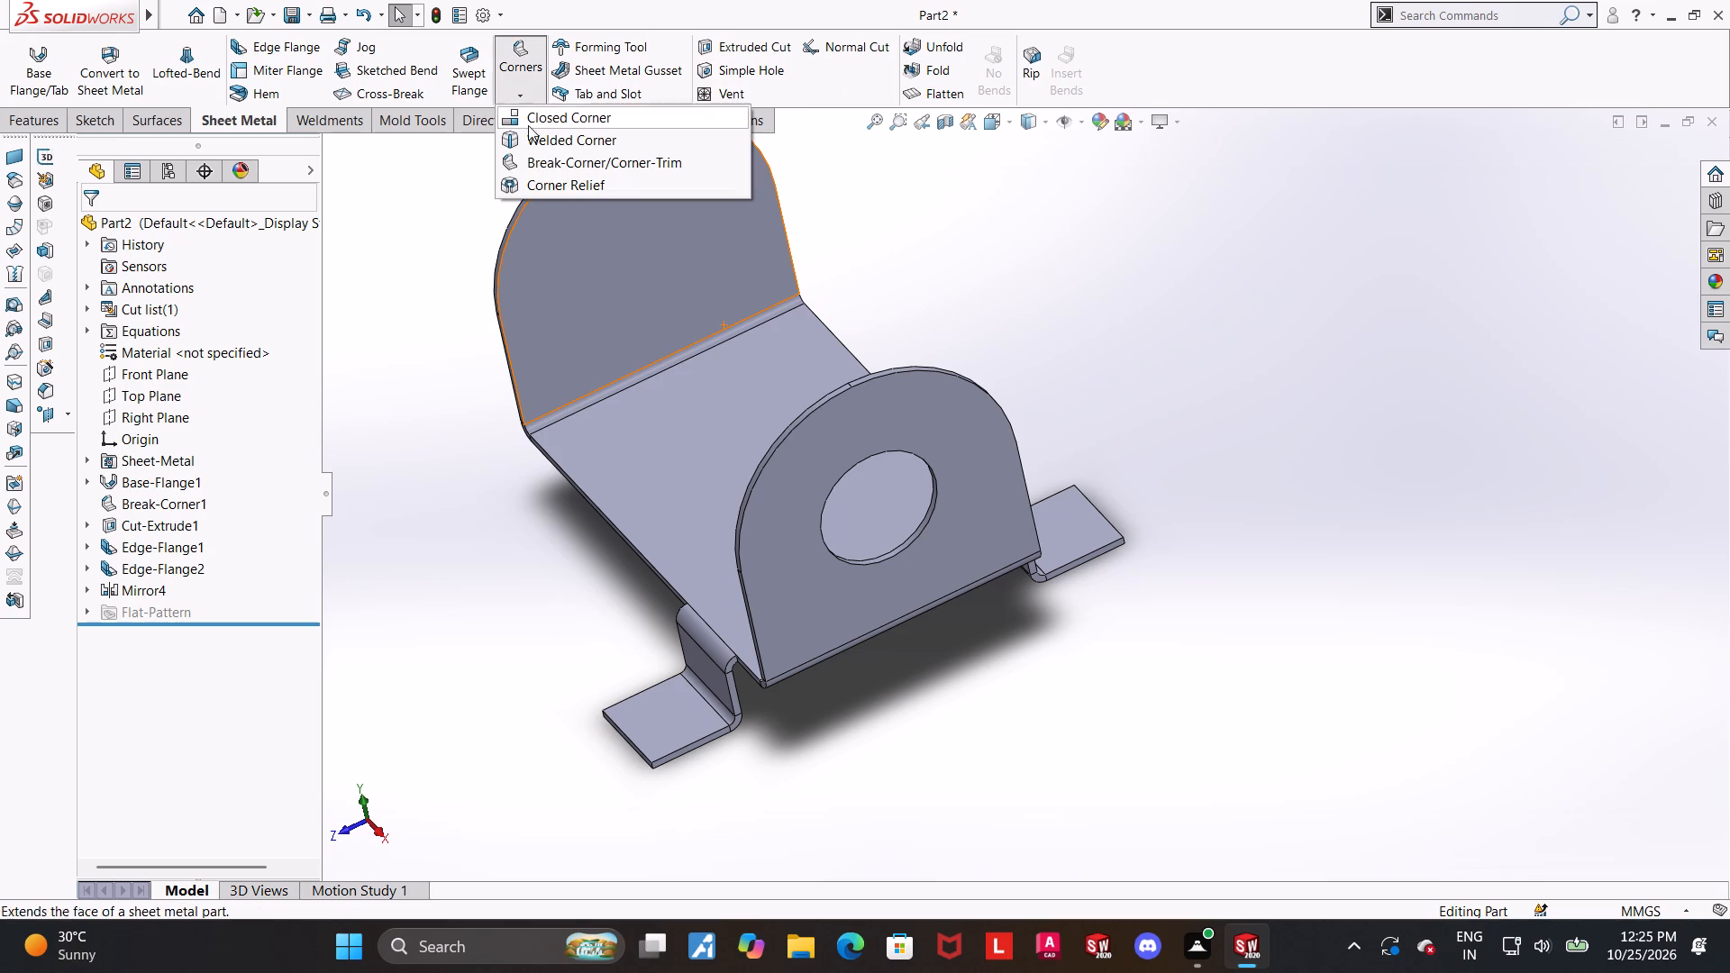
click(525, 153)
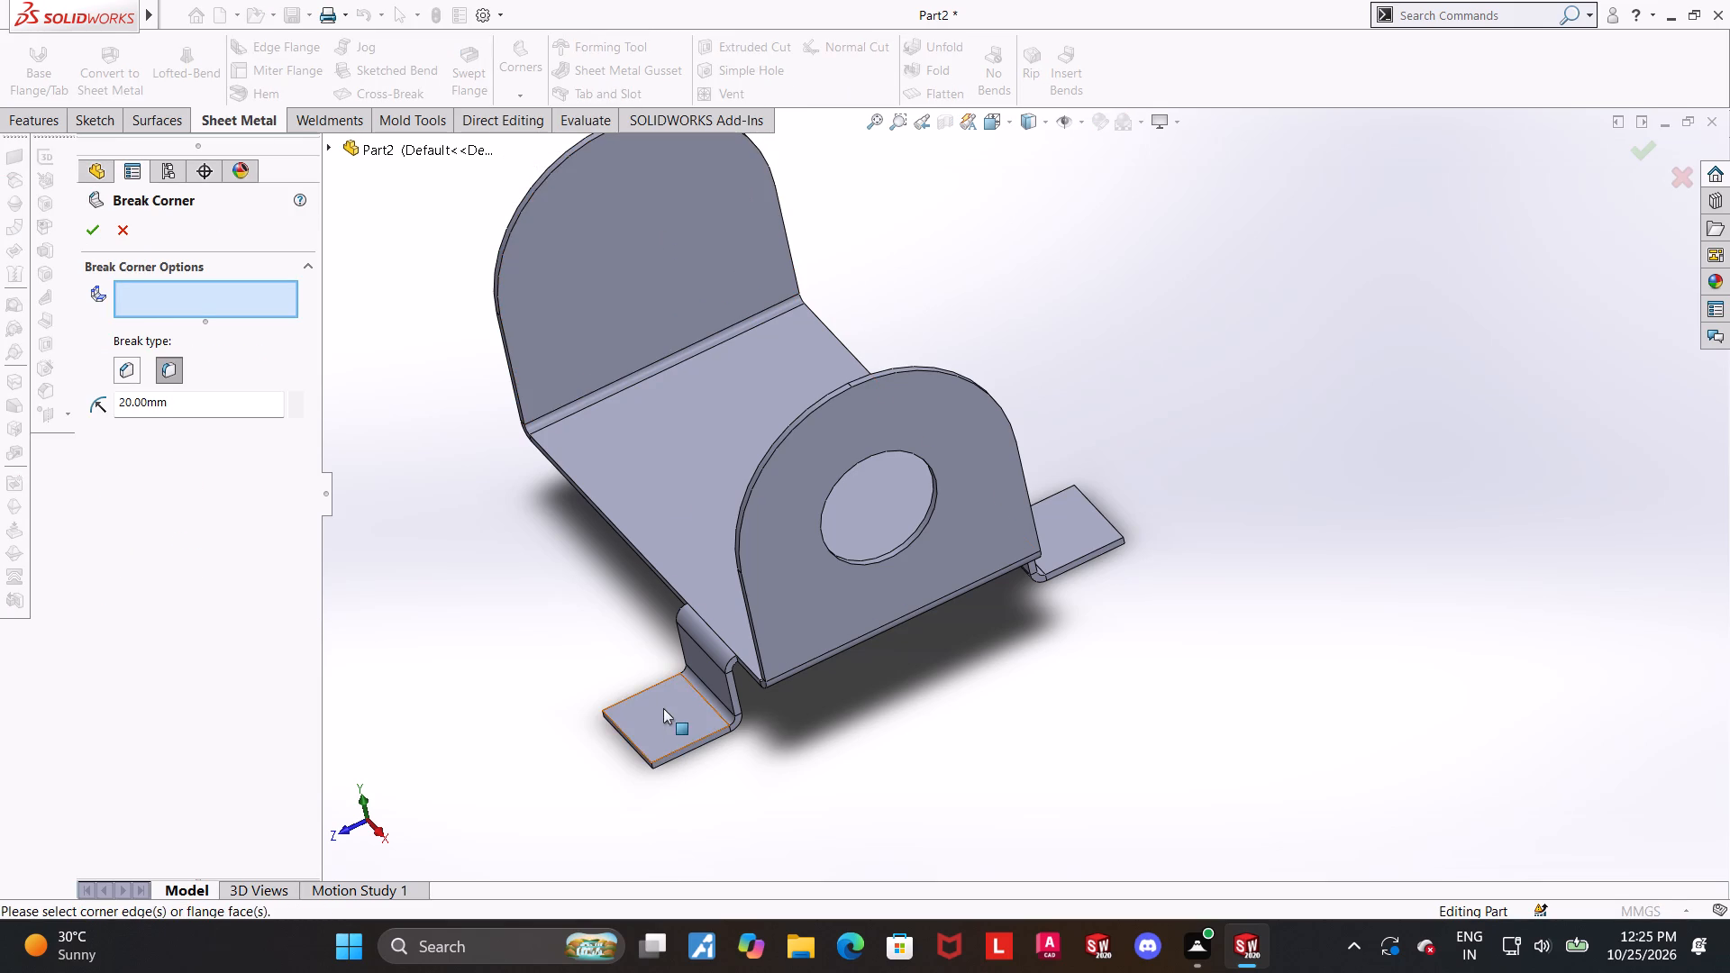
click(663, 706)
click(1065, 519)
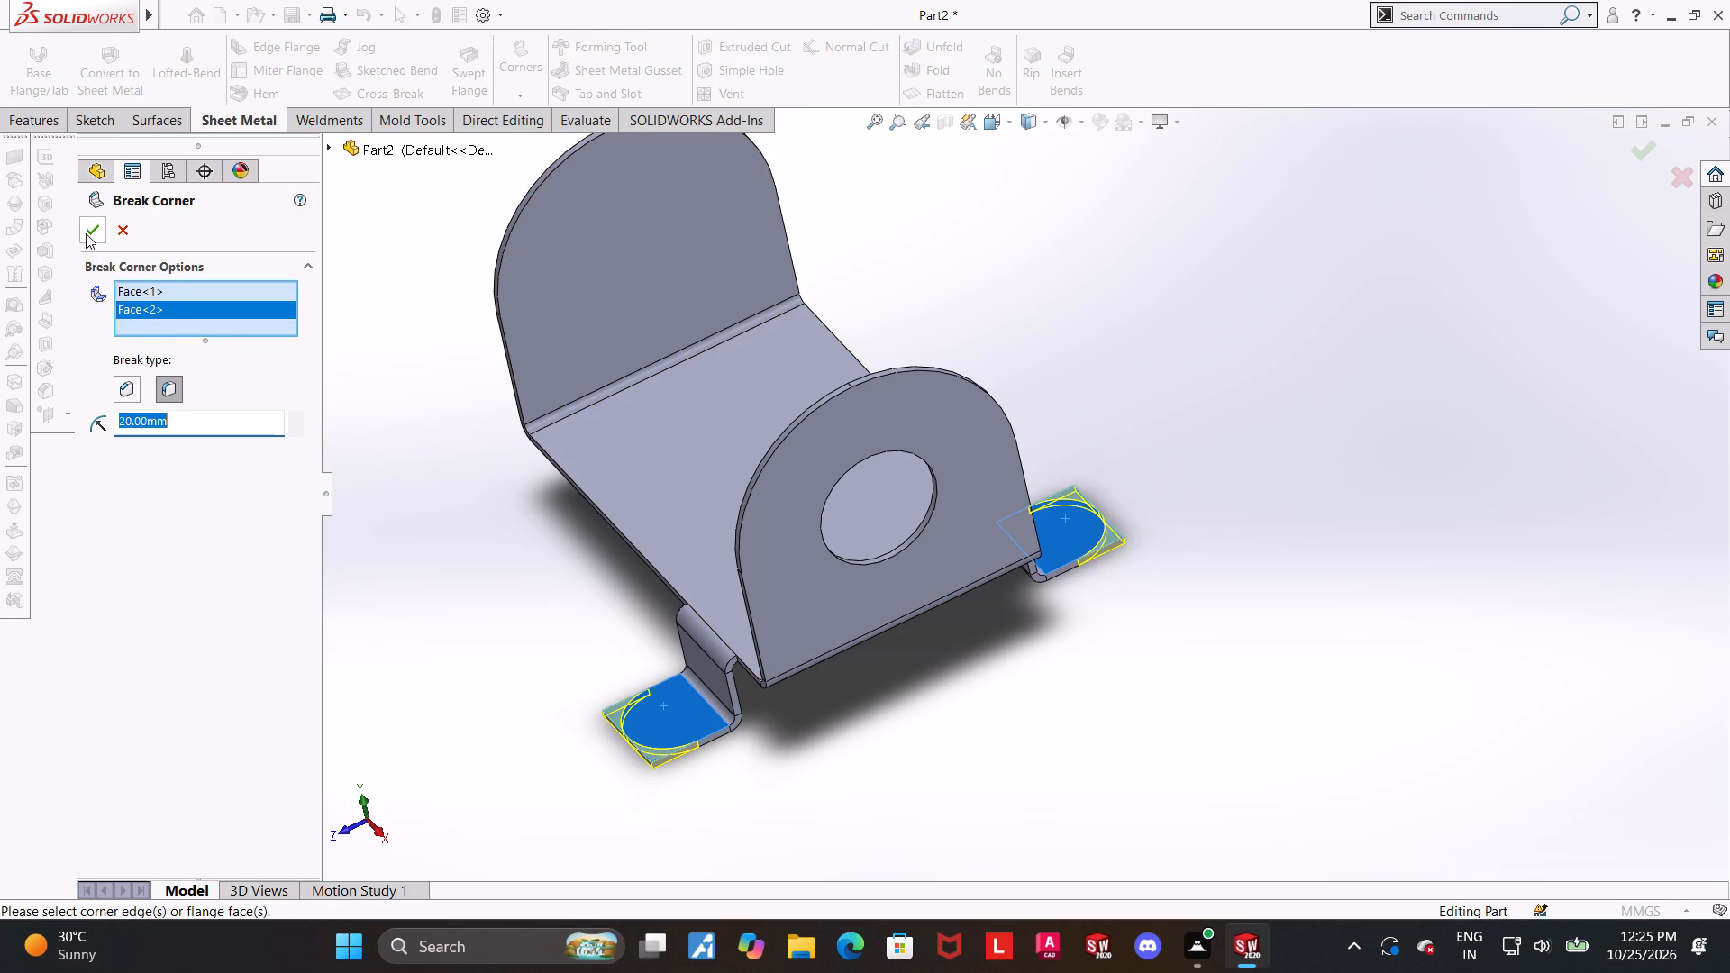
click(86, 233)
click(1417, 527)
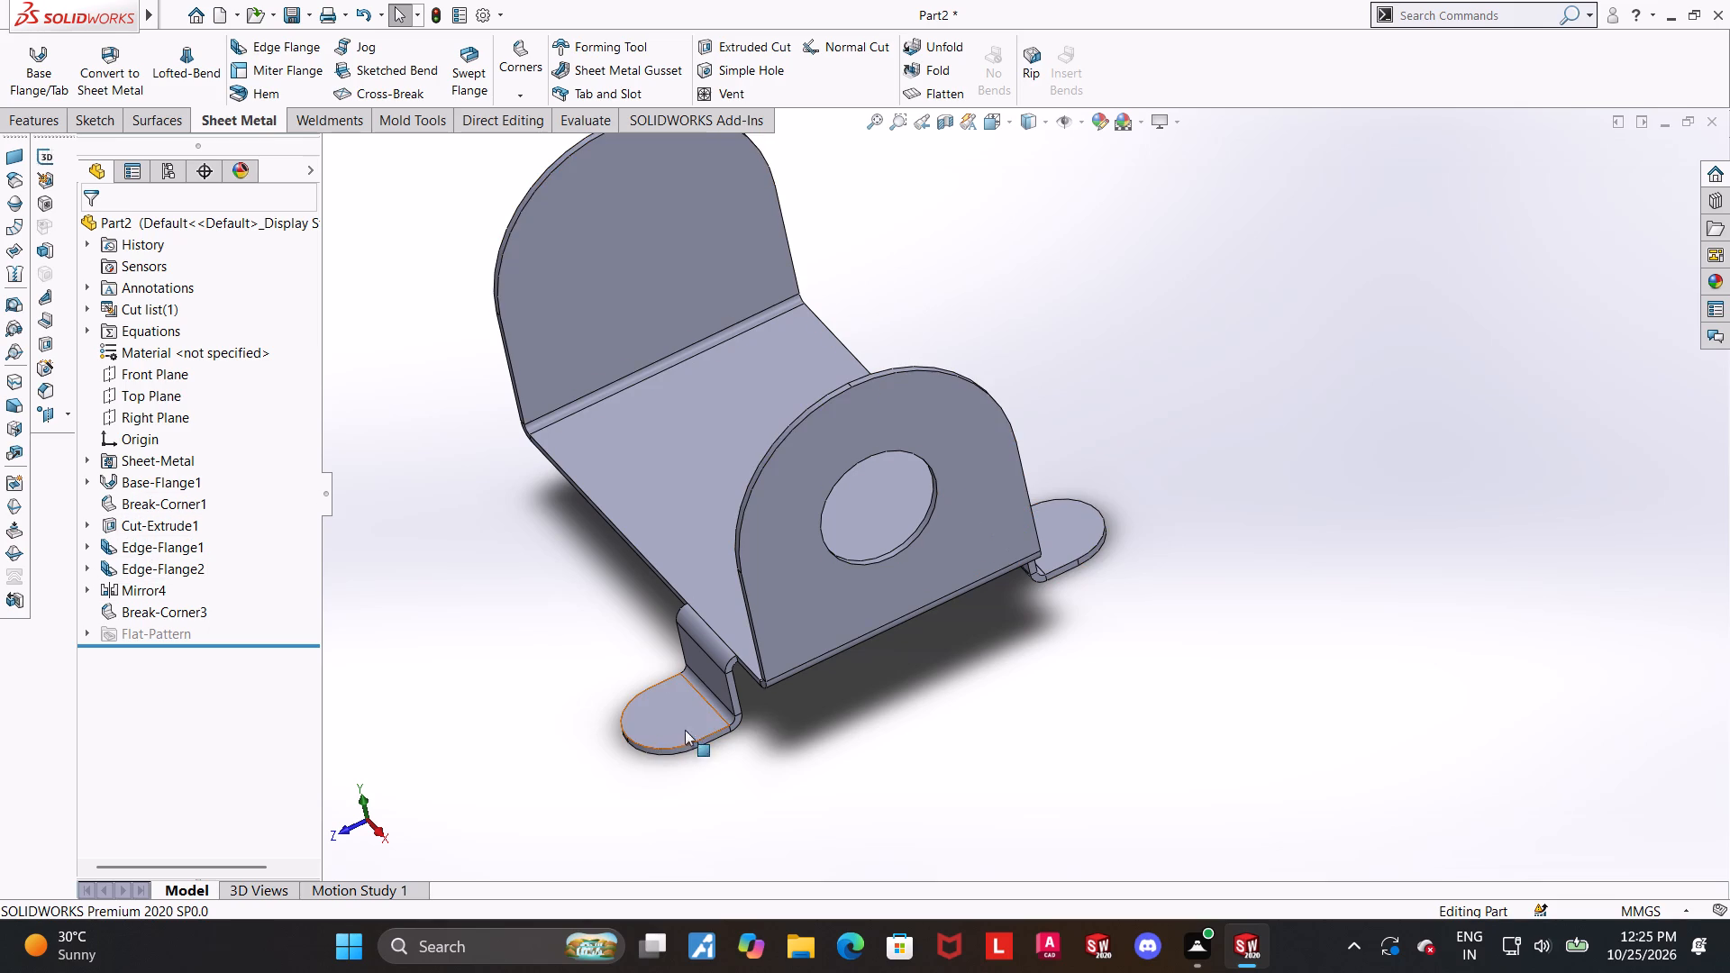
Start a sketch on the original outward flange's top face and draw a circle about 17 mm in diameter near its rounded end.
click(687, 704)
click(844, 744)
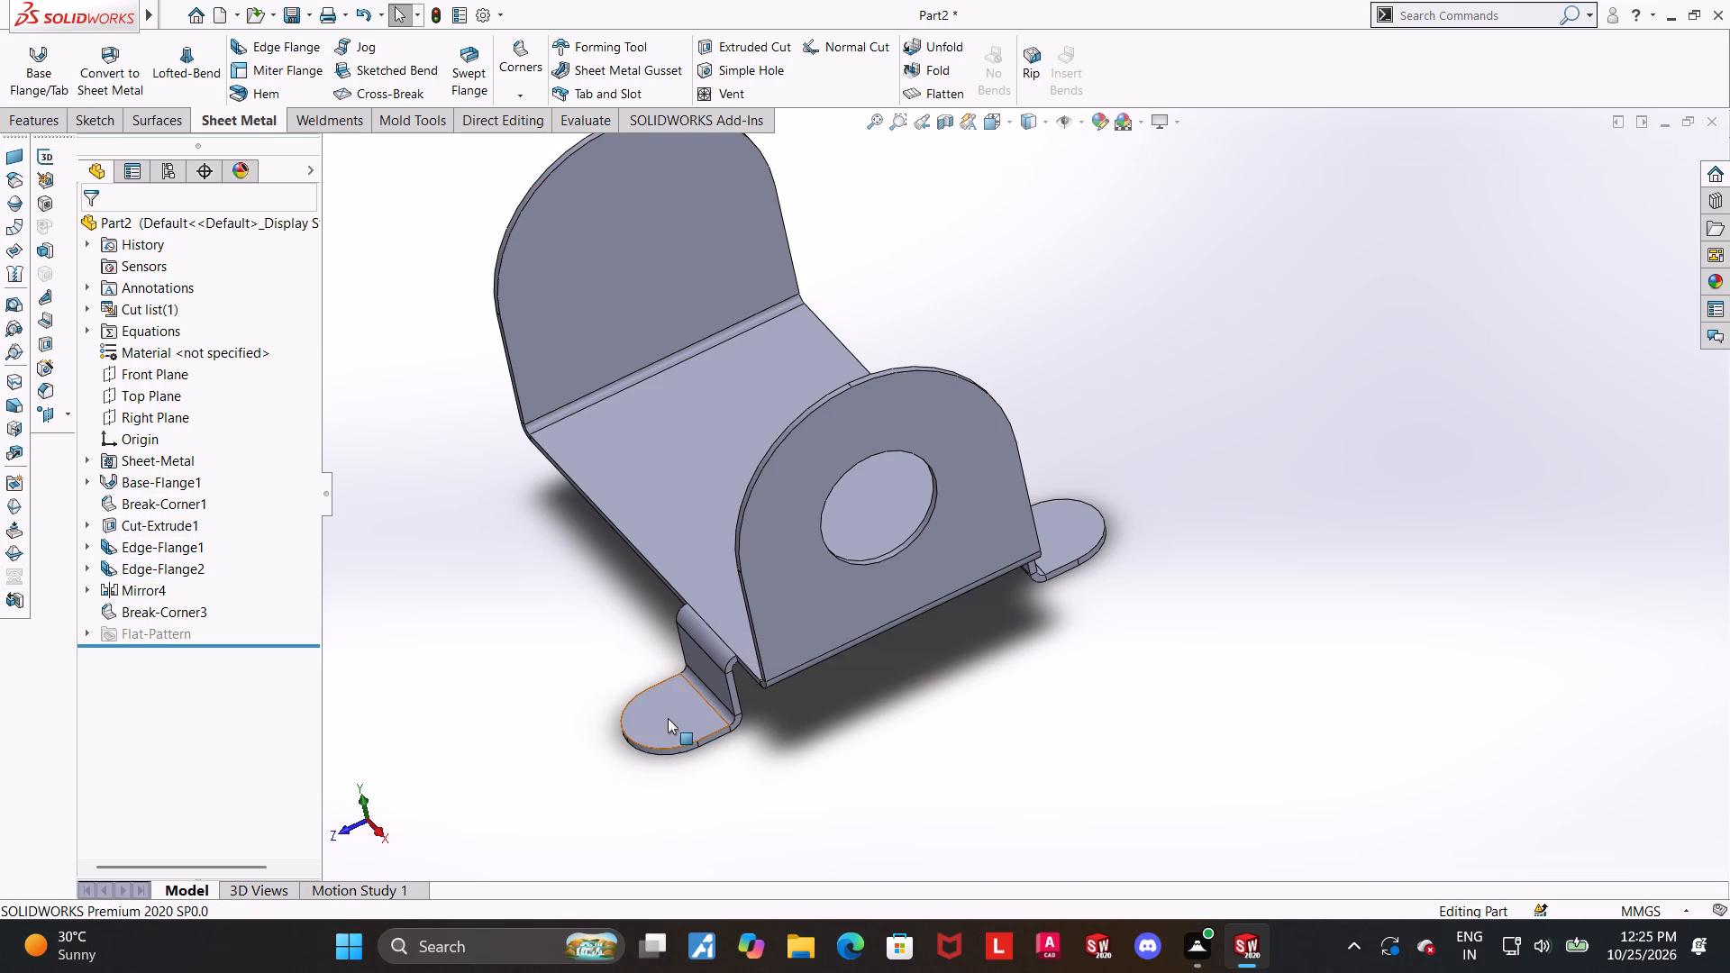
click(668, 716)
click(747, 669)
click(152, 653)
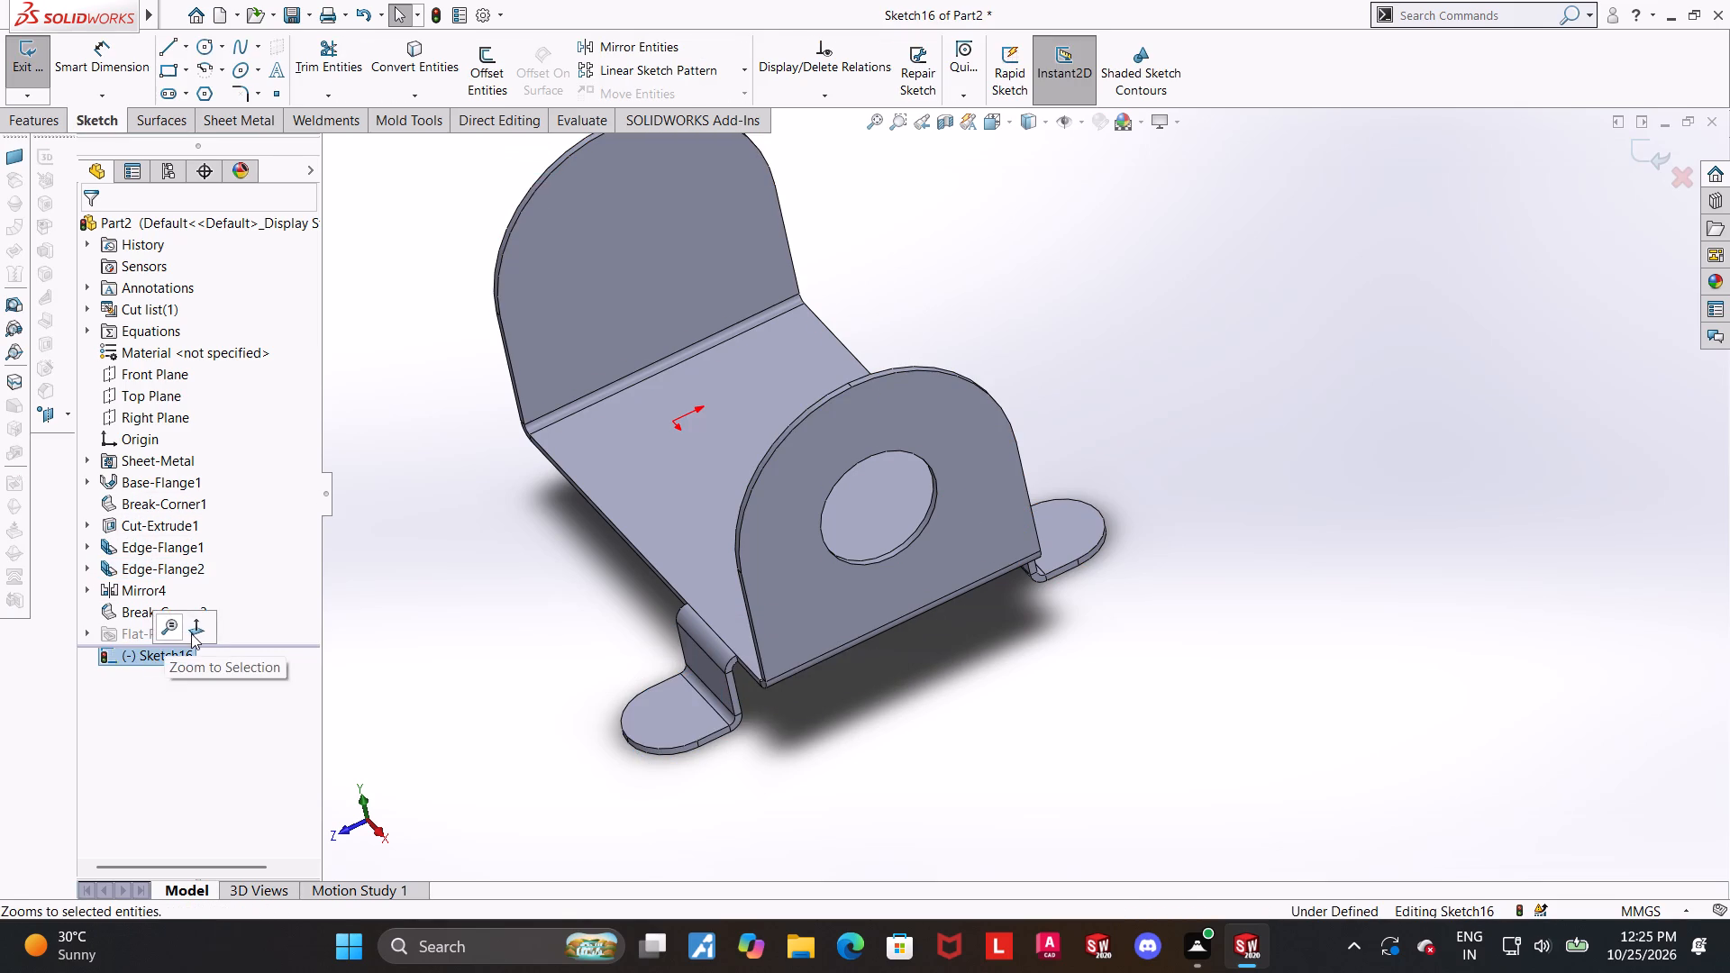
click(192, 633)
click(216, 47)
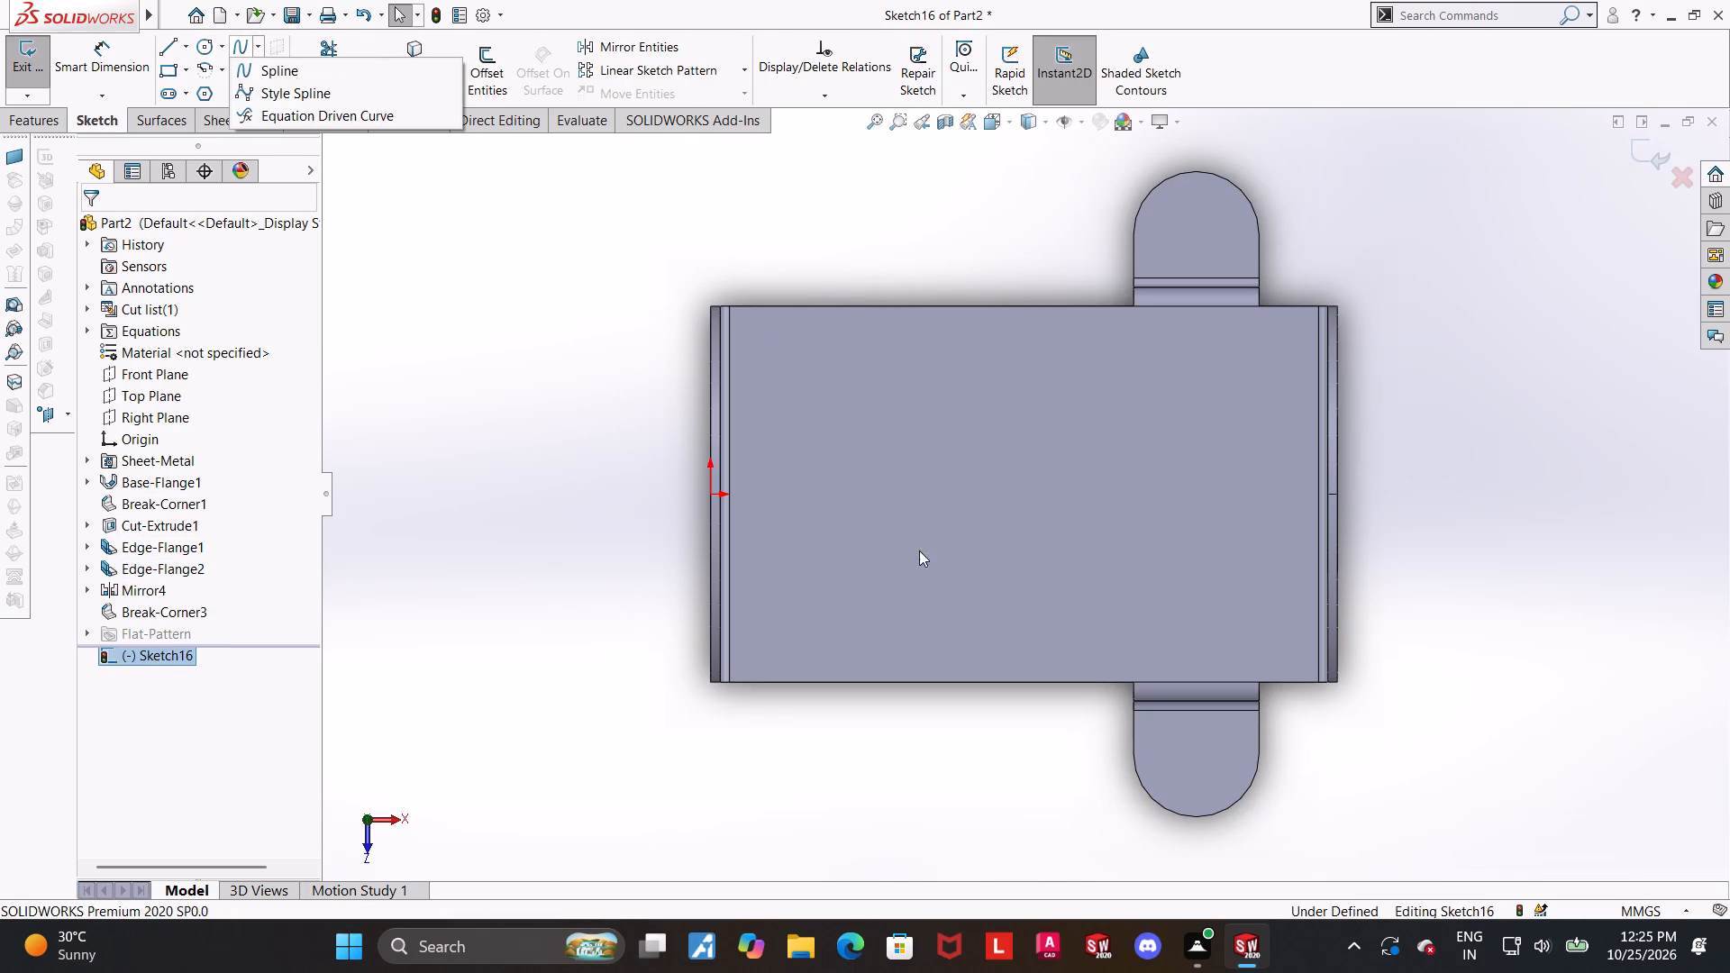
click(205, 47)
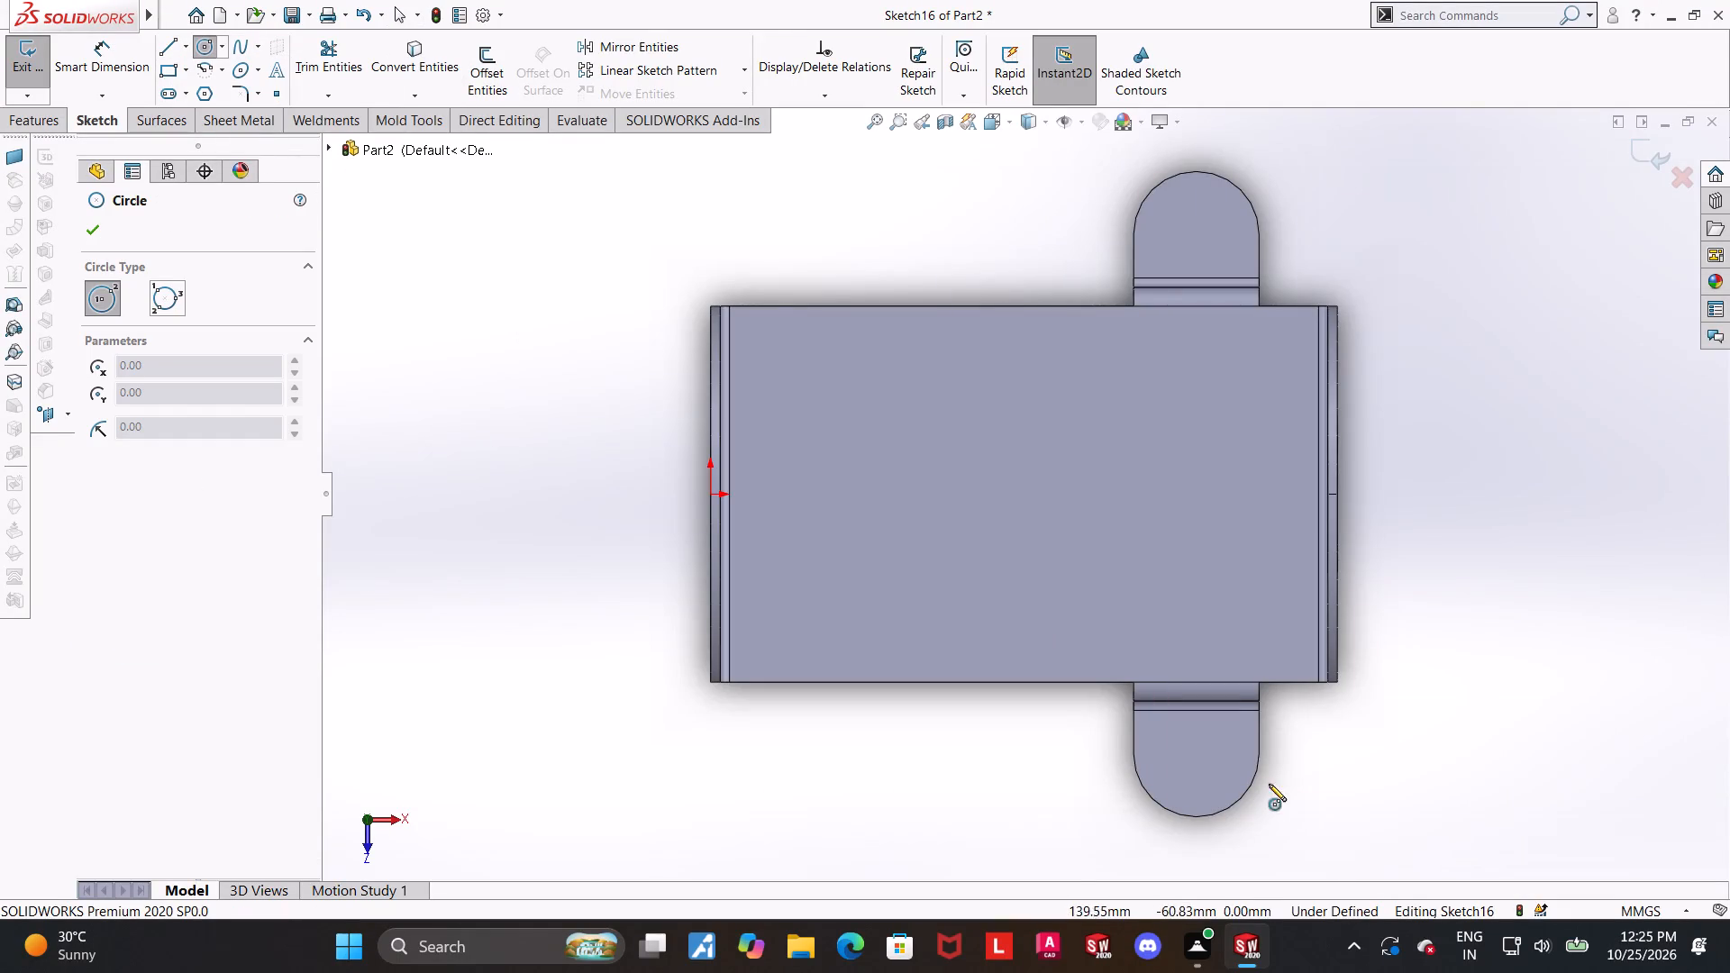
scroll(1341, 851, up, 1)
scroll(1270, 714, down, 2)
scroll(1084, 690, down, 1)
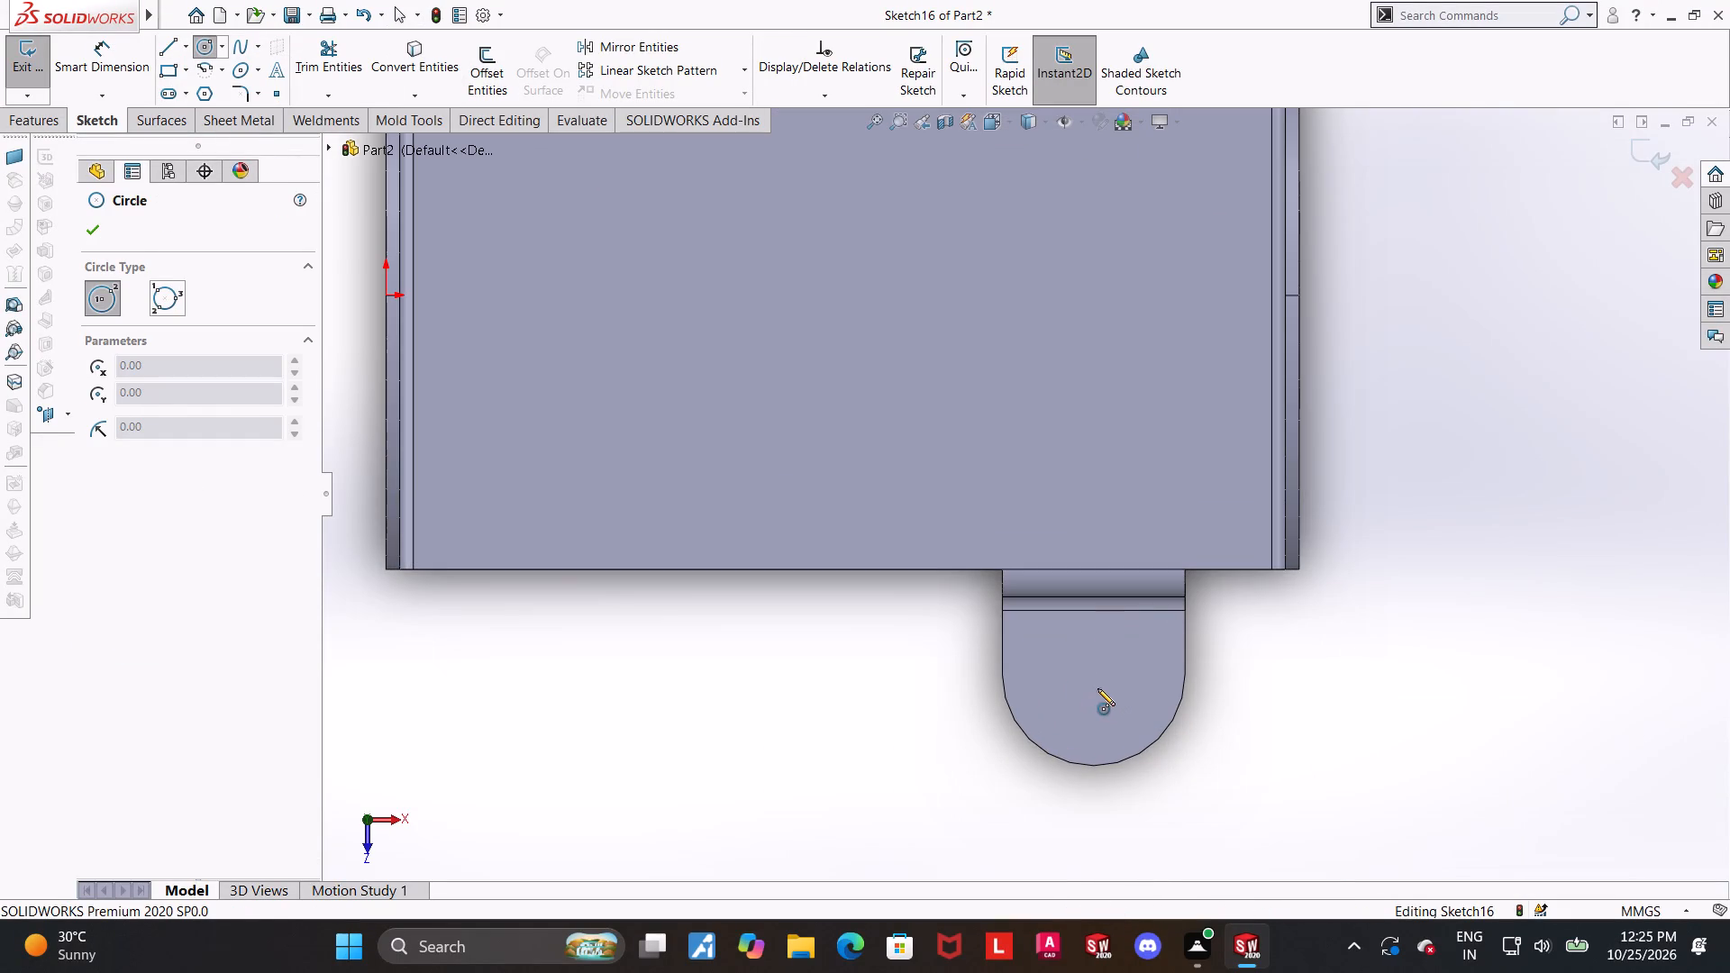
click(1097, 688)
click(1134, 675)
key(Escape)
key(Escape)
click(1249, 729)
Dimension the circle on the outward flange to a 15 mm diameter.
drag(112, 60, 129, 69)
click(1122, 662)
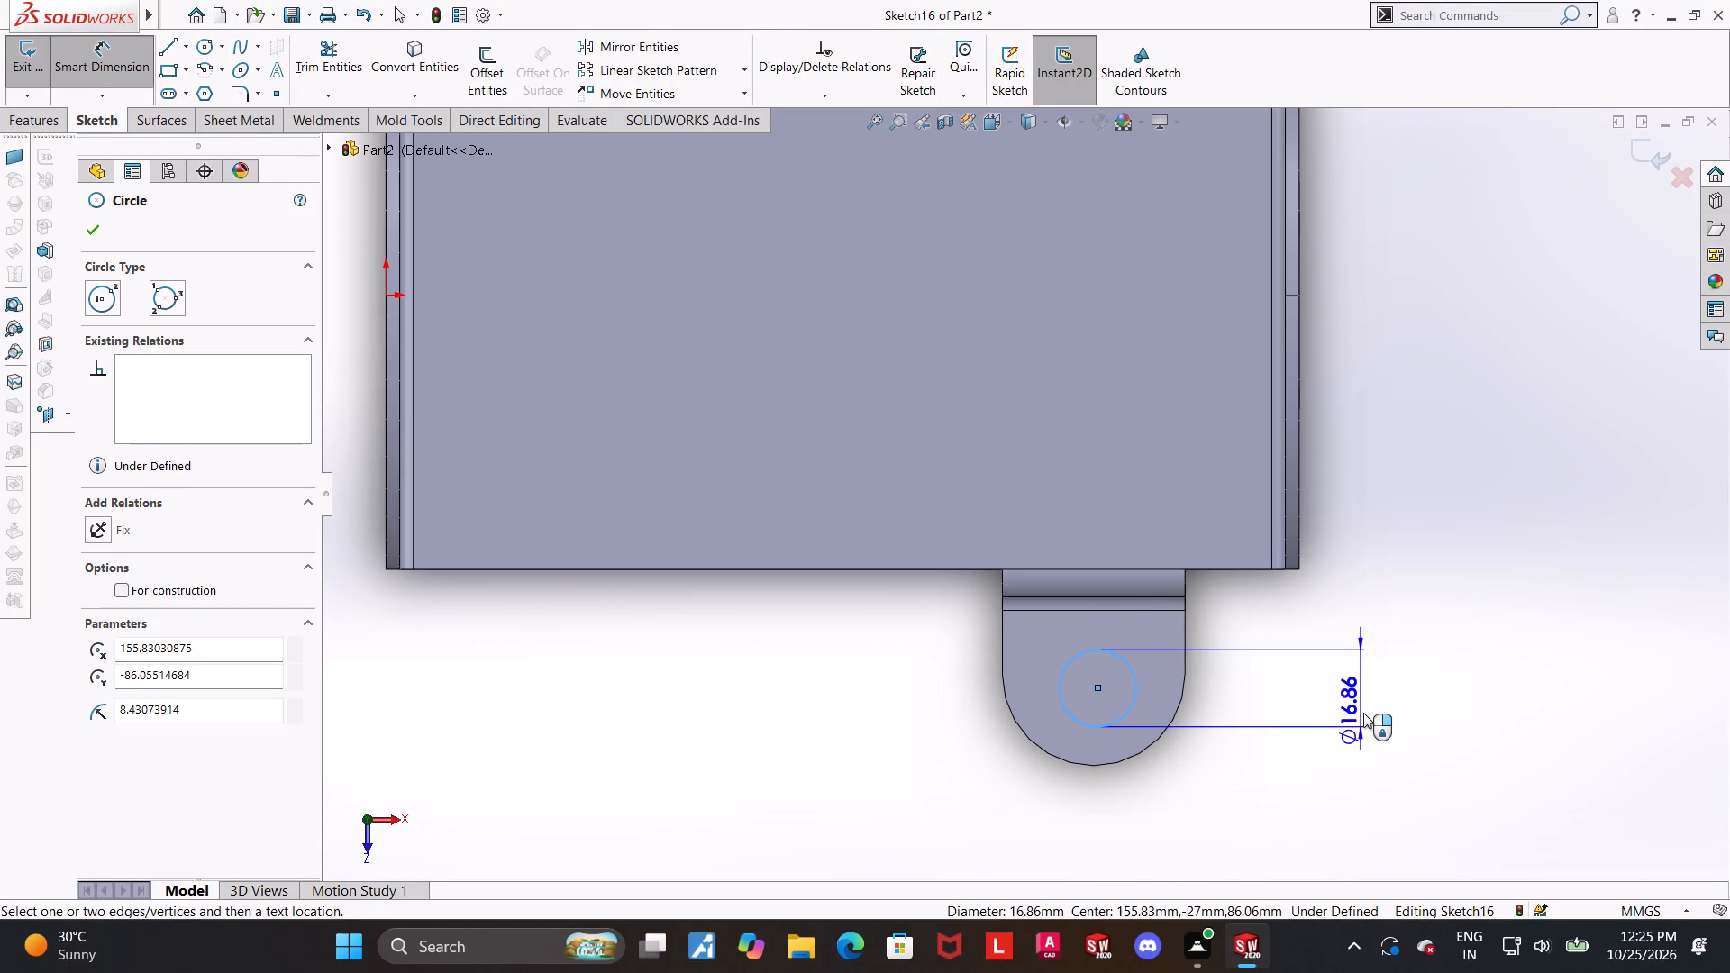
click(1363, 713)
text(15)
key(Return)
key(Escape)
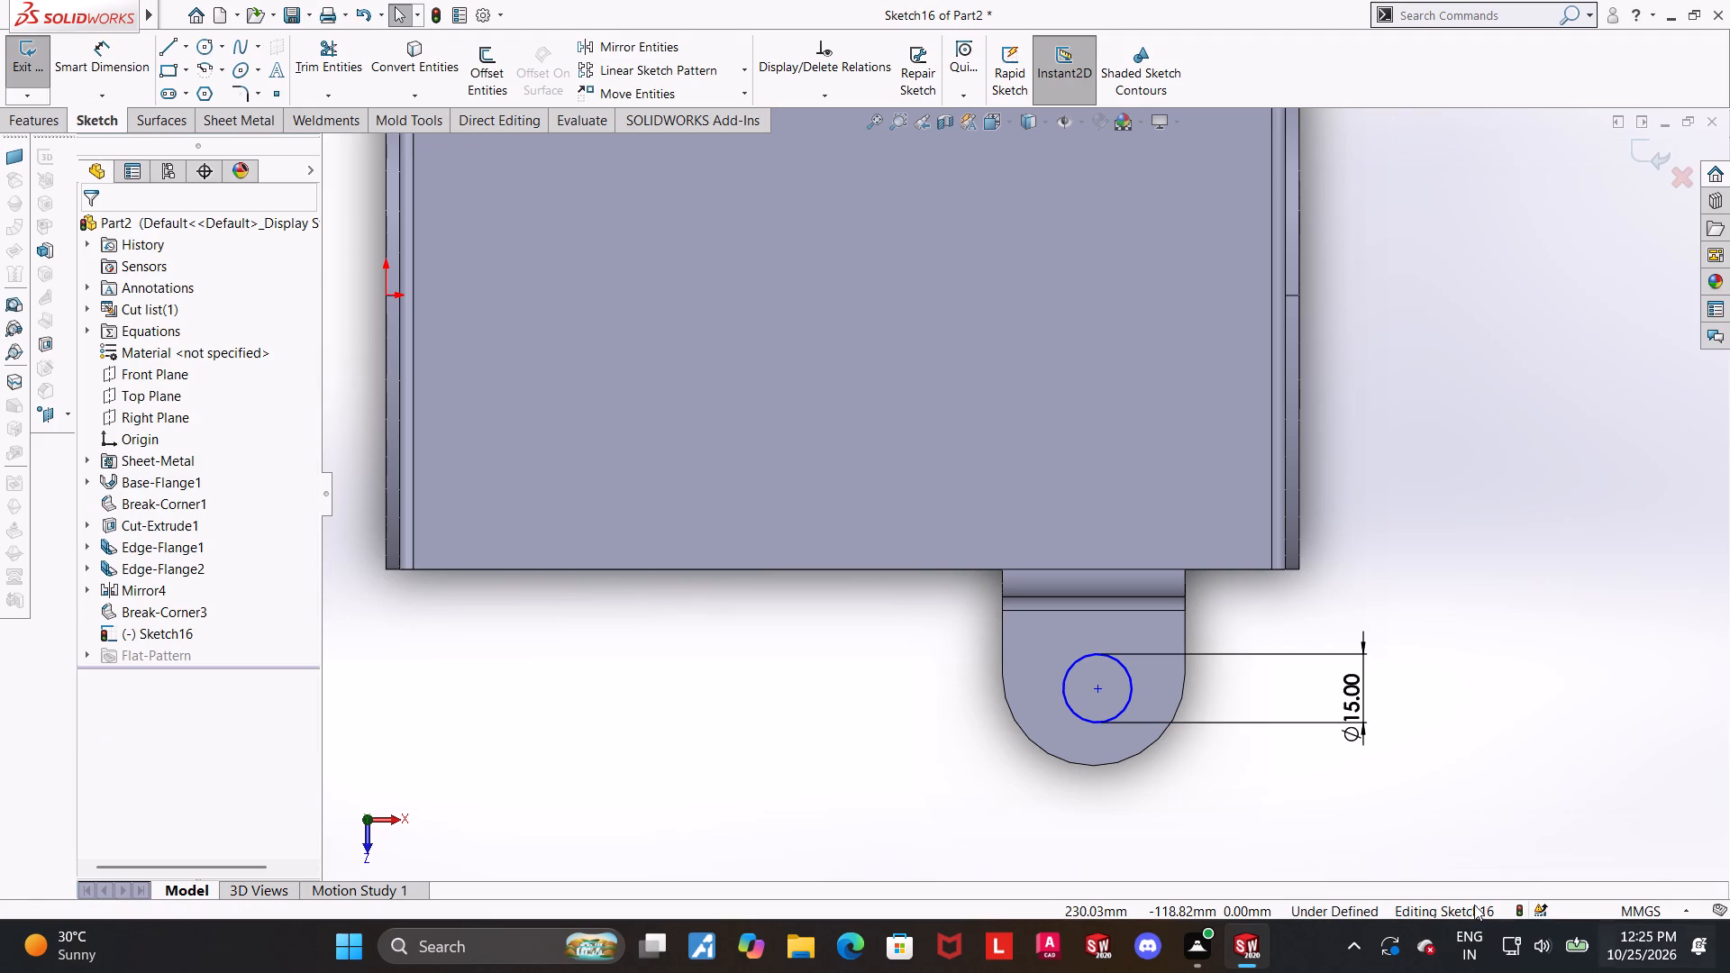
Make the circle concentric with the flange's rounded end edge and finish the sketch.
click(1293, 804)
click(1162, 734)
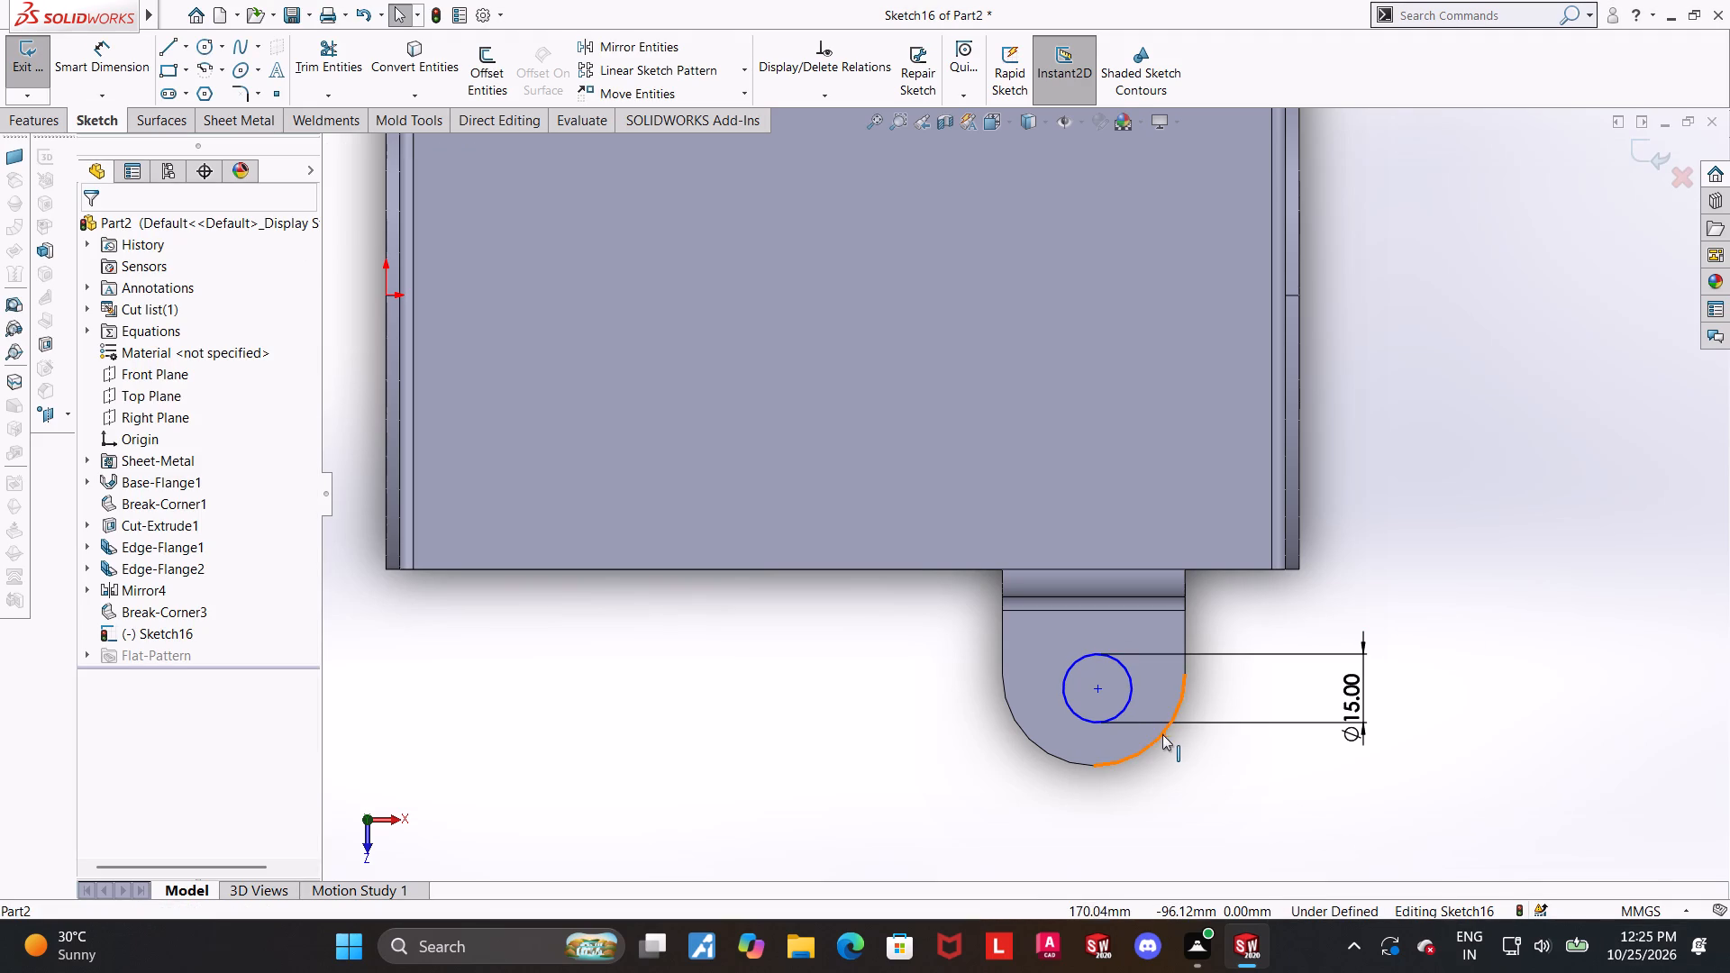
ctrl+click(1120, 705)
click(1232, 812)
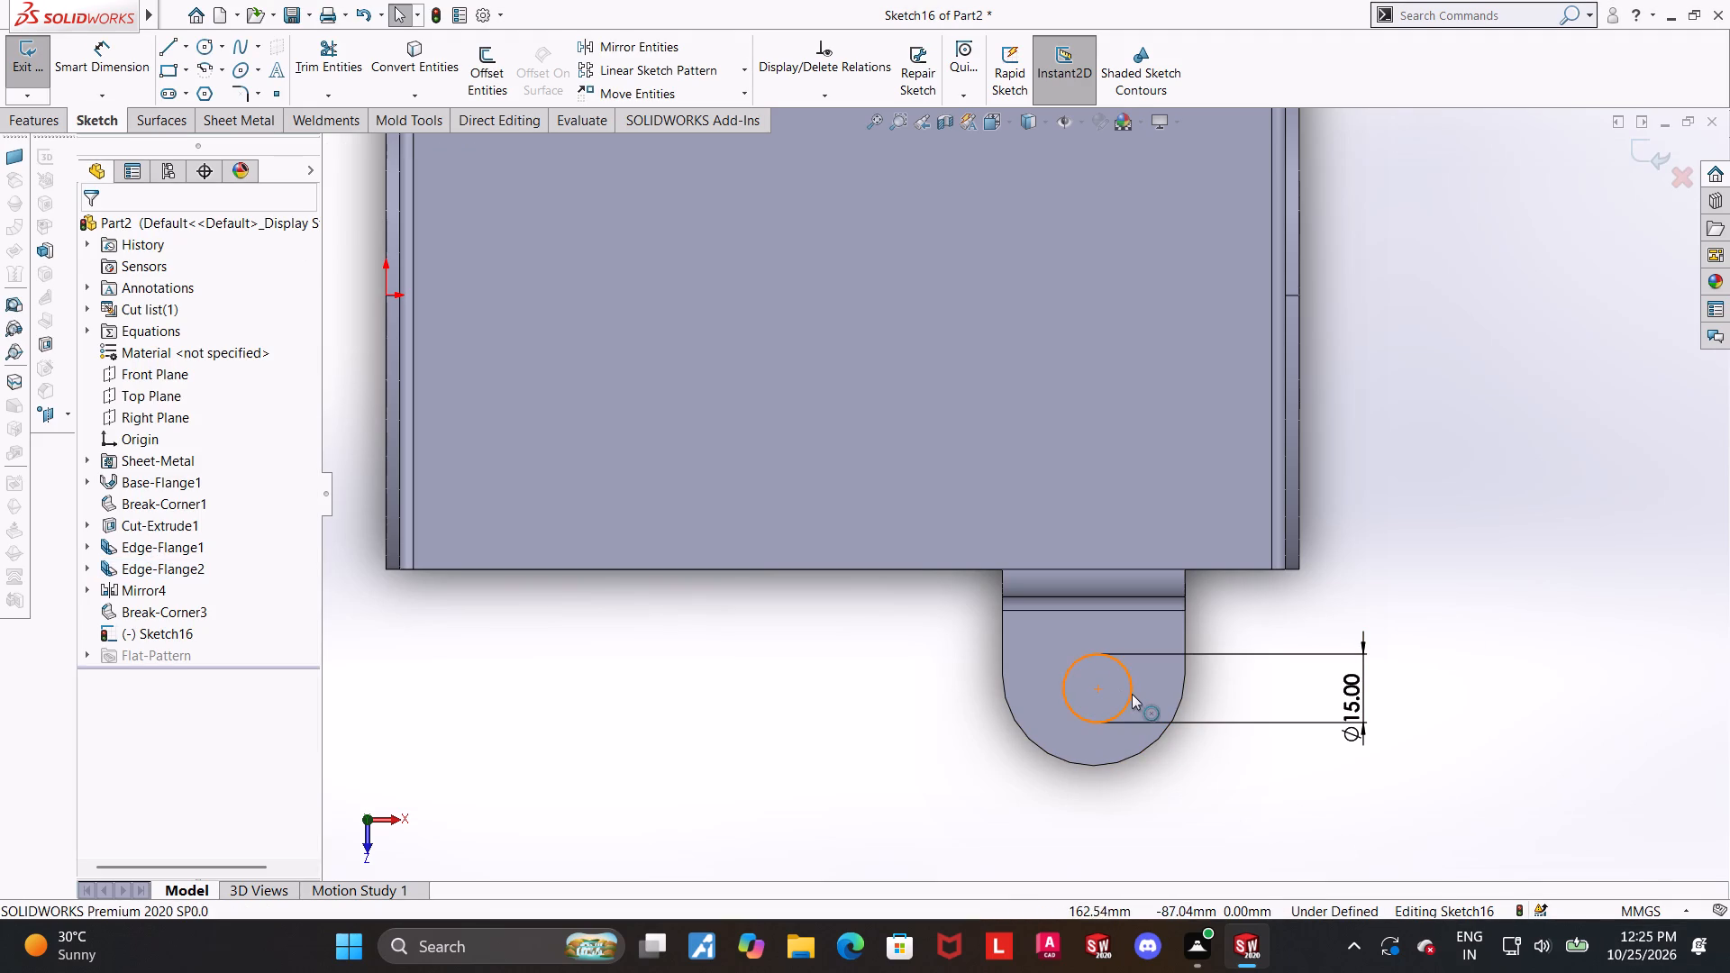
click(1132, 695)
ctrl+click(1147, 750)
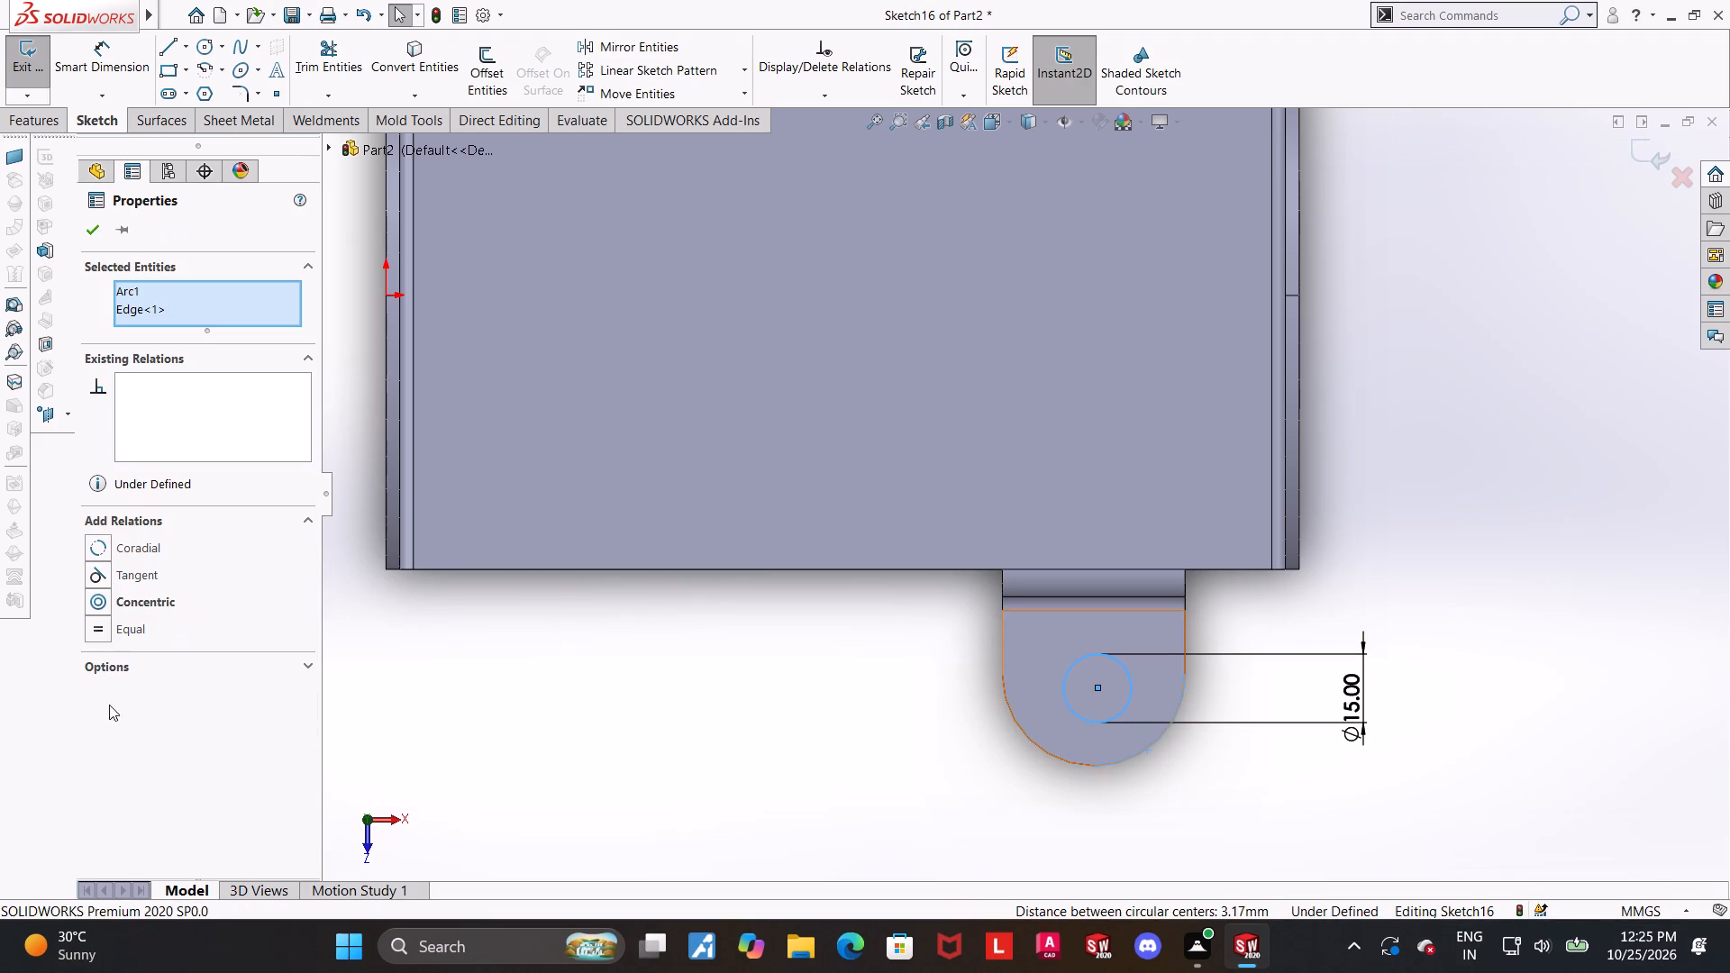
click(96, 605)
click(770, 614)
scroll(1729, 575, up, 3)
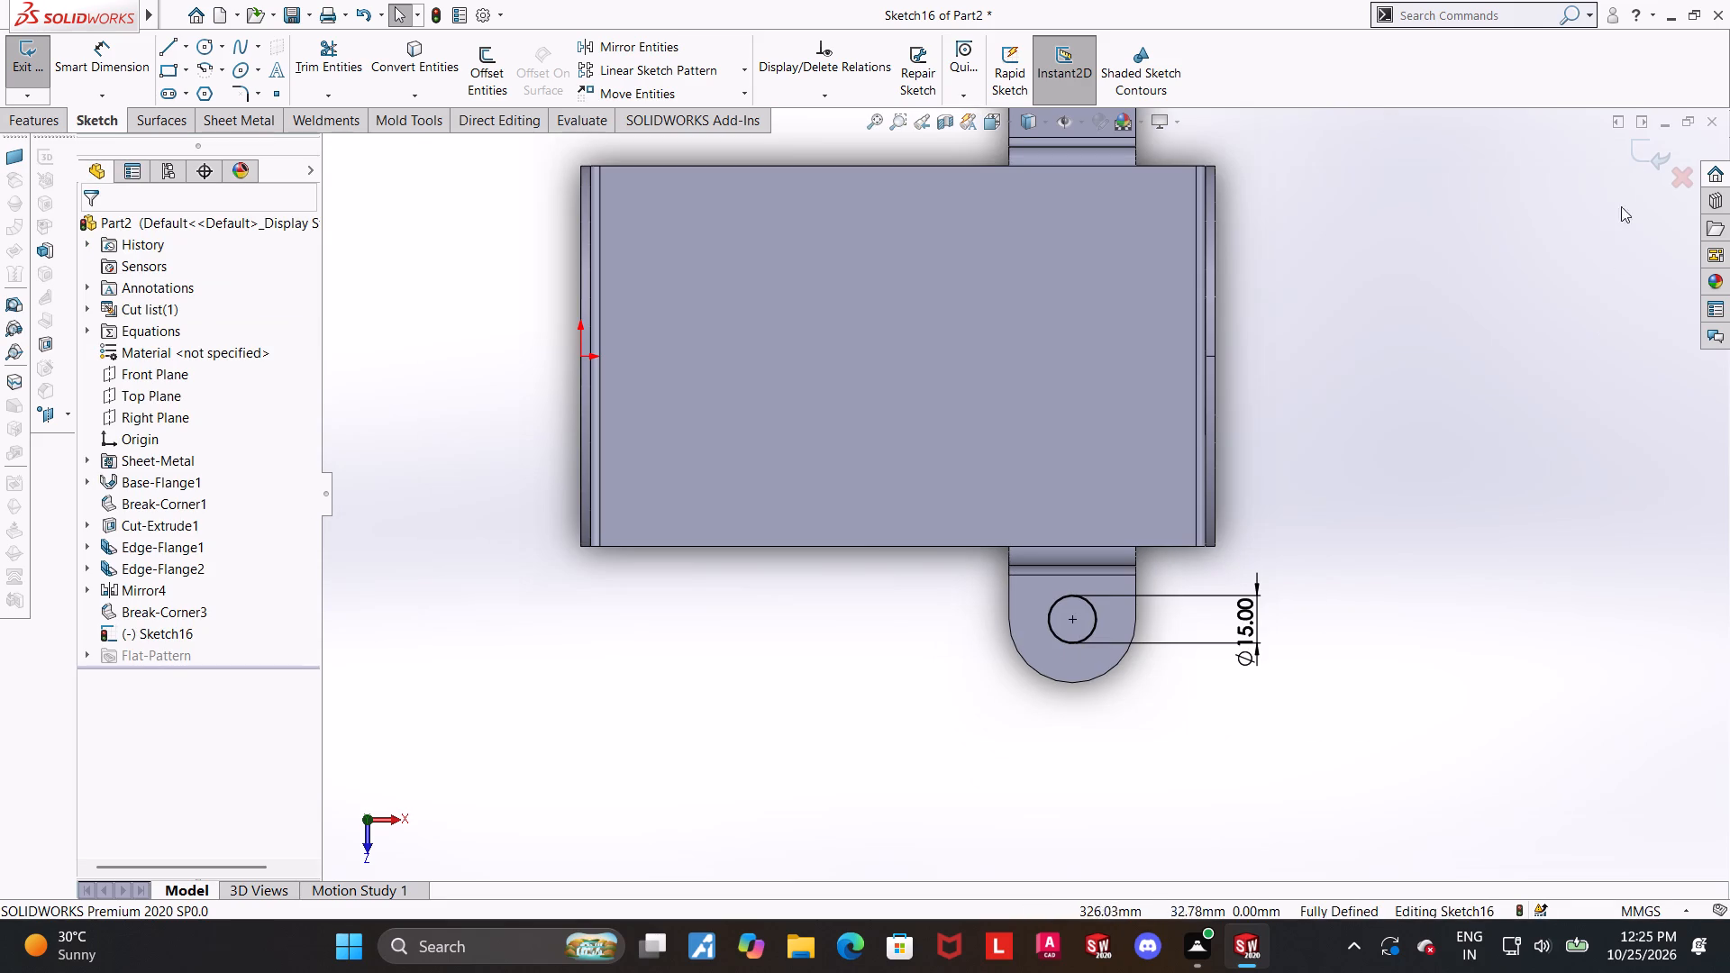
click(1650, 141)
Cut the circle through the outward flange as a blind normal cut linked to the sheet thickness.
scroll(1389, 641, up, 4)
middle_drag(1246, 703, 1233, 534)
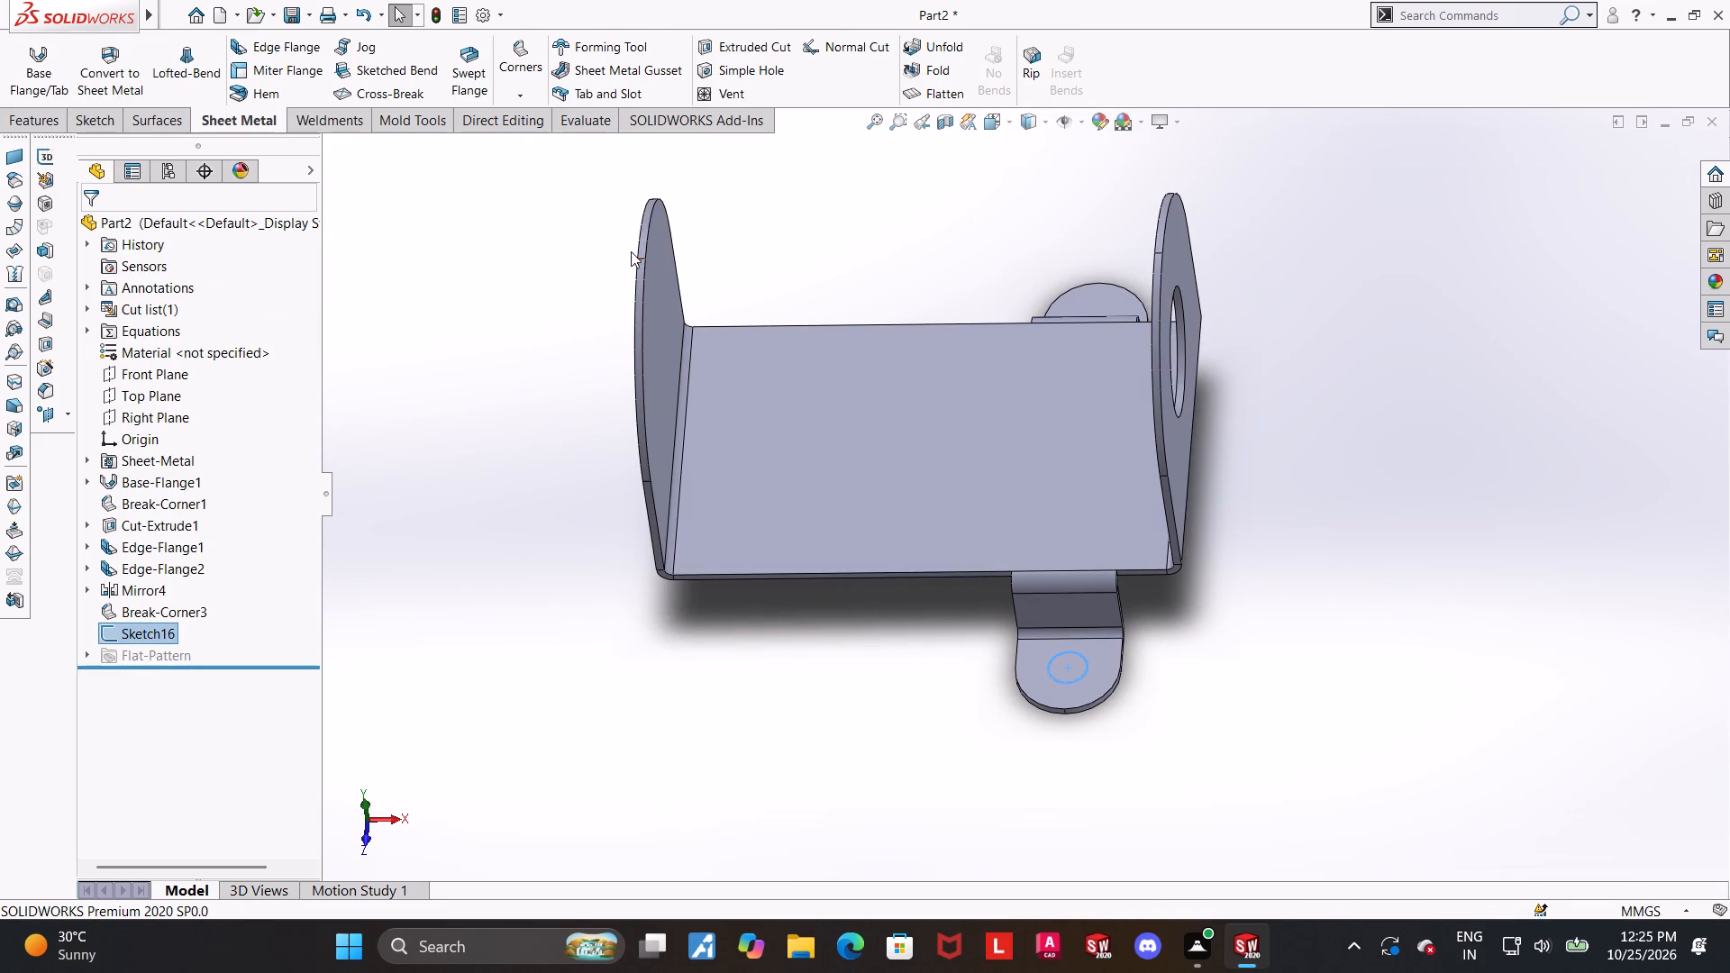
click(732, 32)
click(732, 47)
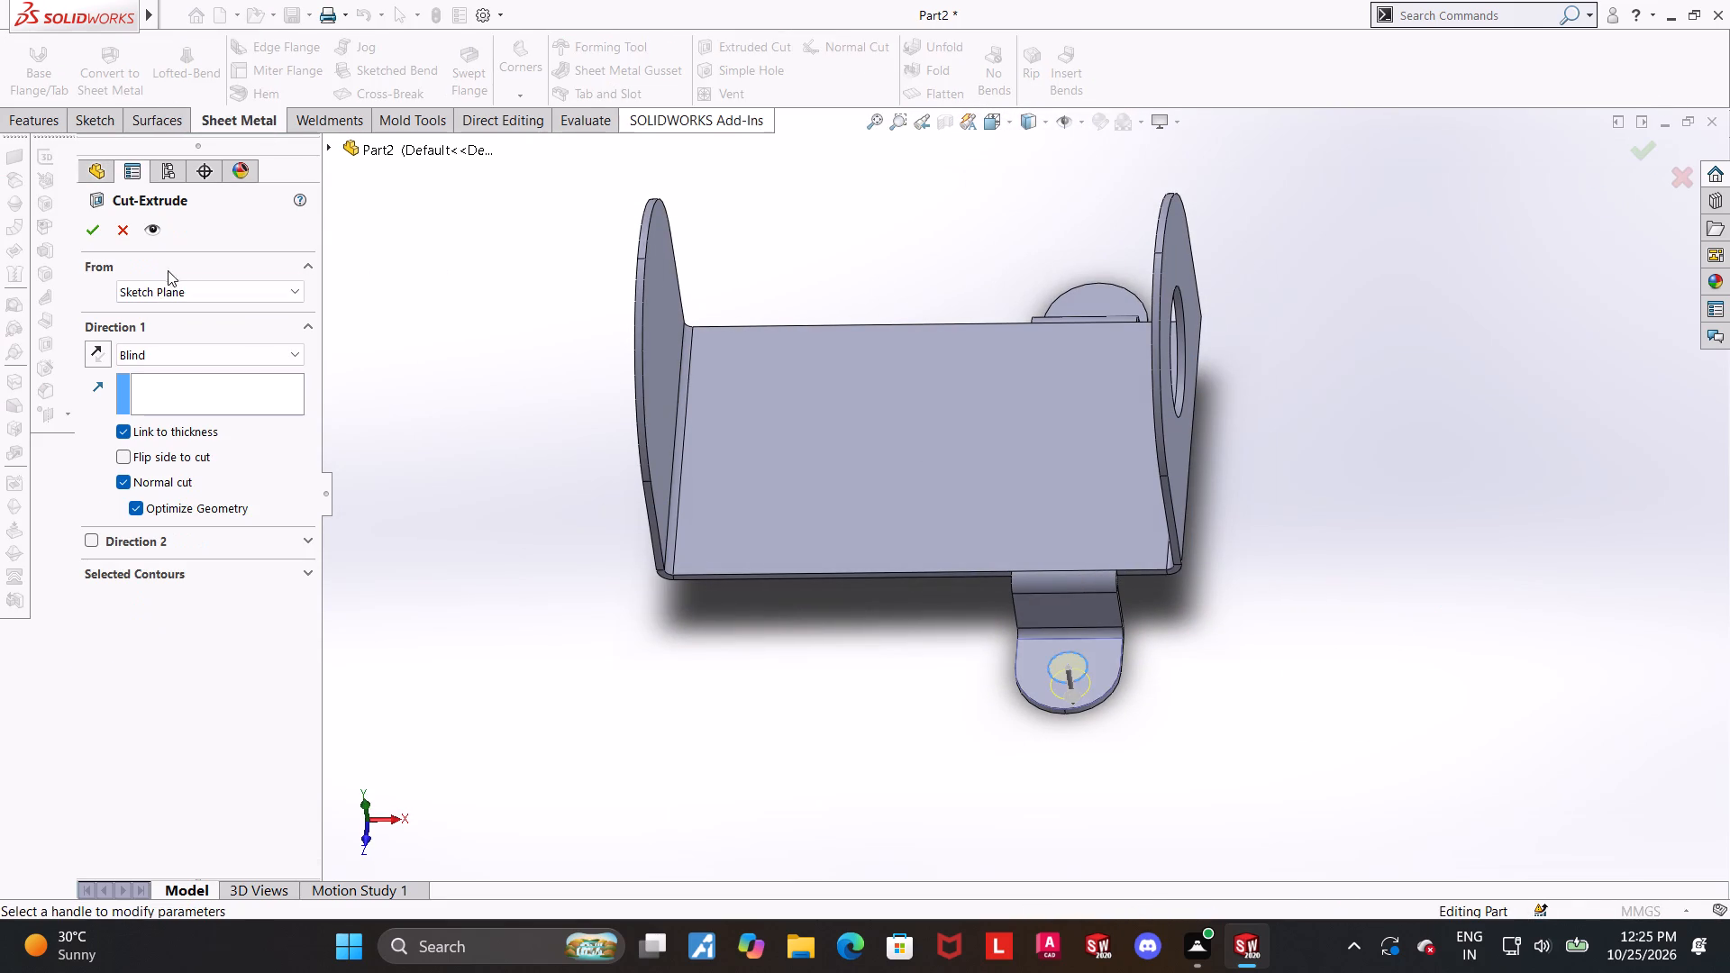
click(86, 240)
click(1319, 553)
Mirror the outward flange's hole (Cut-Extrude3) about the Front Plane onto the opposite flange.
scroll(1352, 520, up, 1)
scroll(1323, 504, down, 3)
click(29, 116)
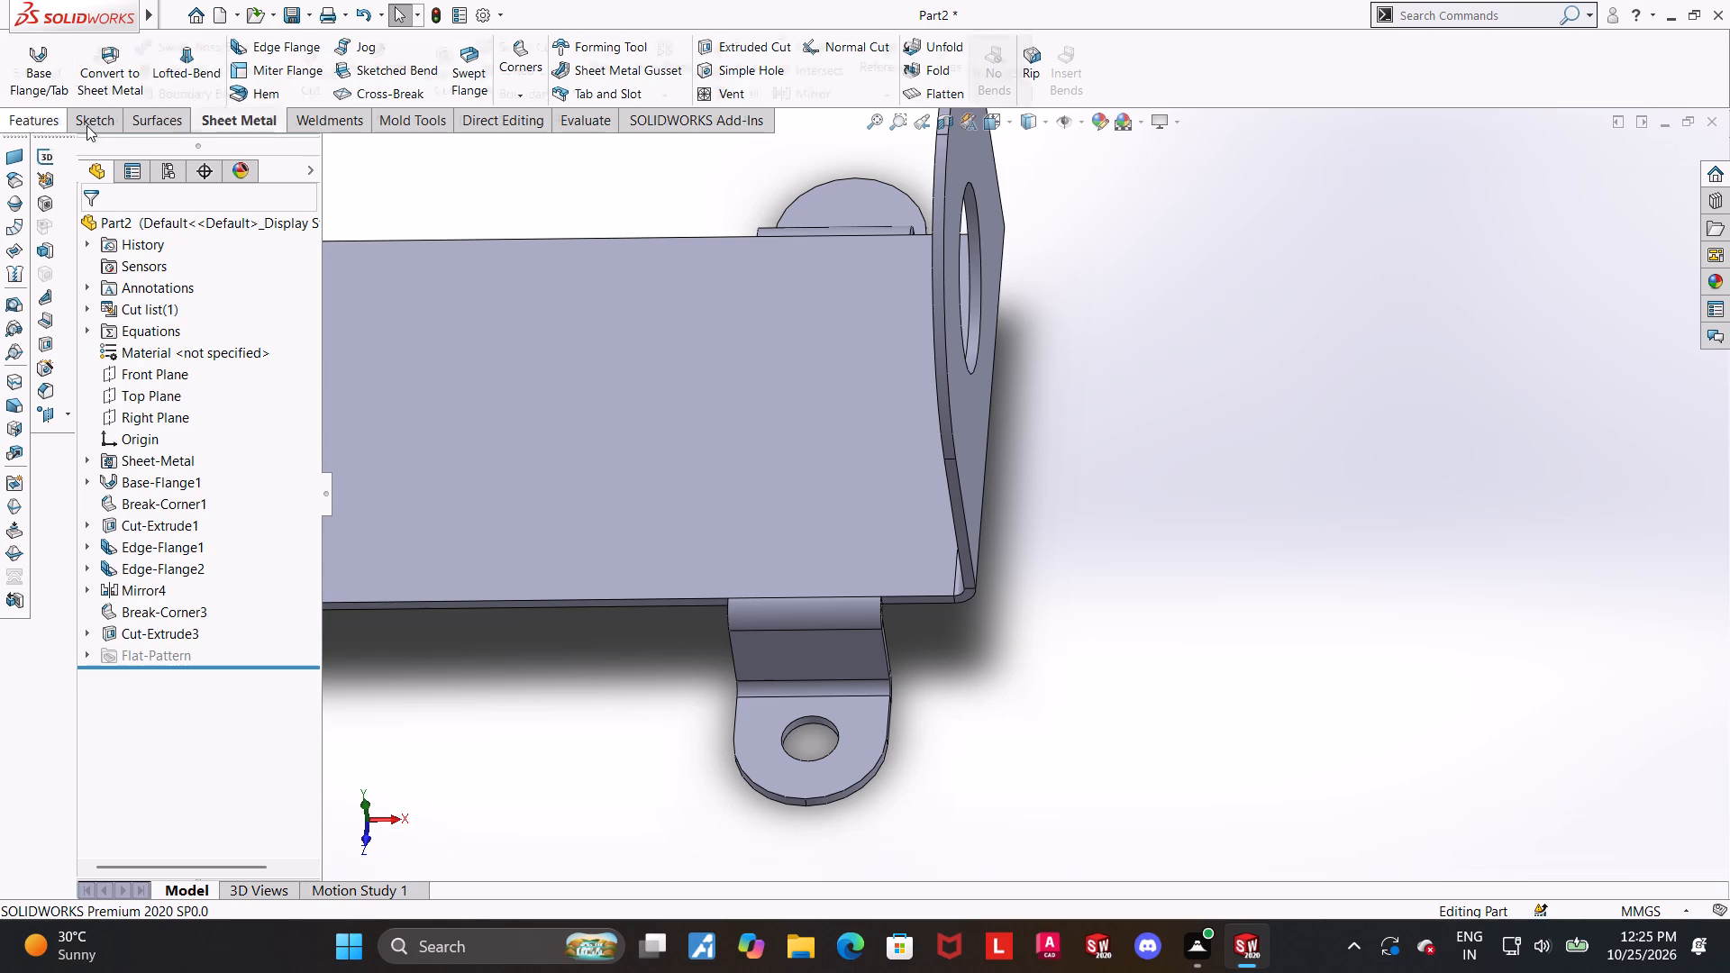
click(796, 97)
click(330, 149)
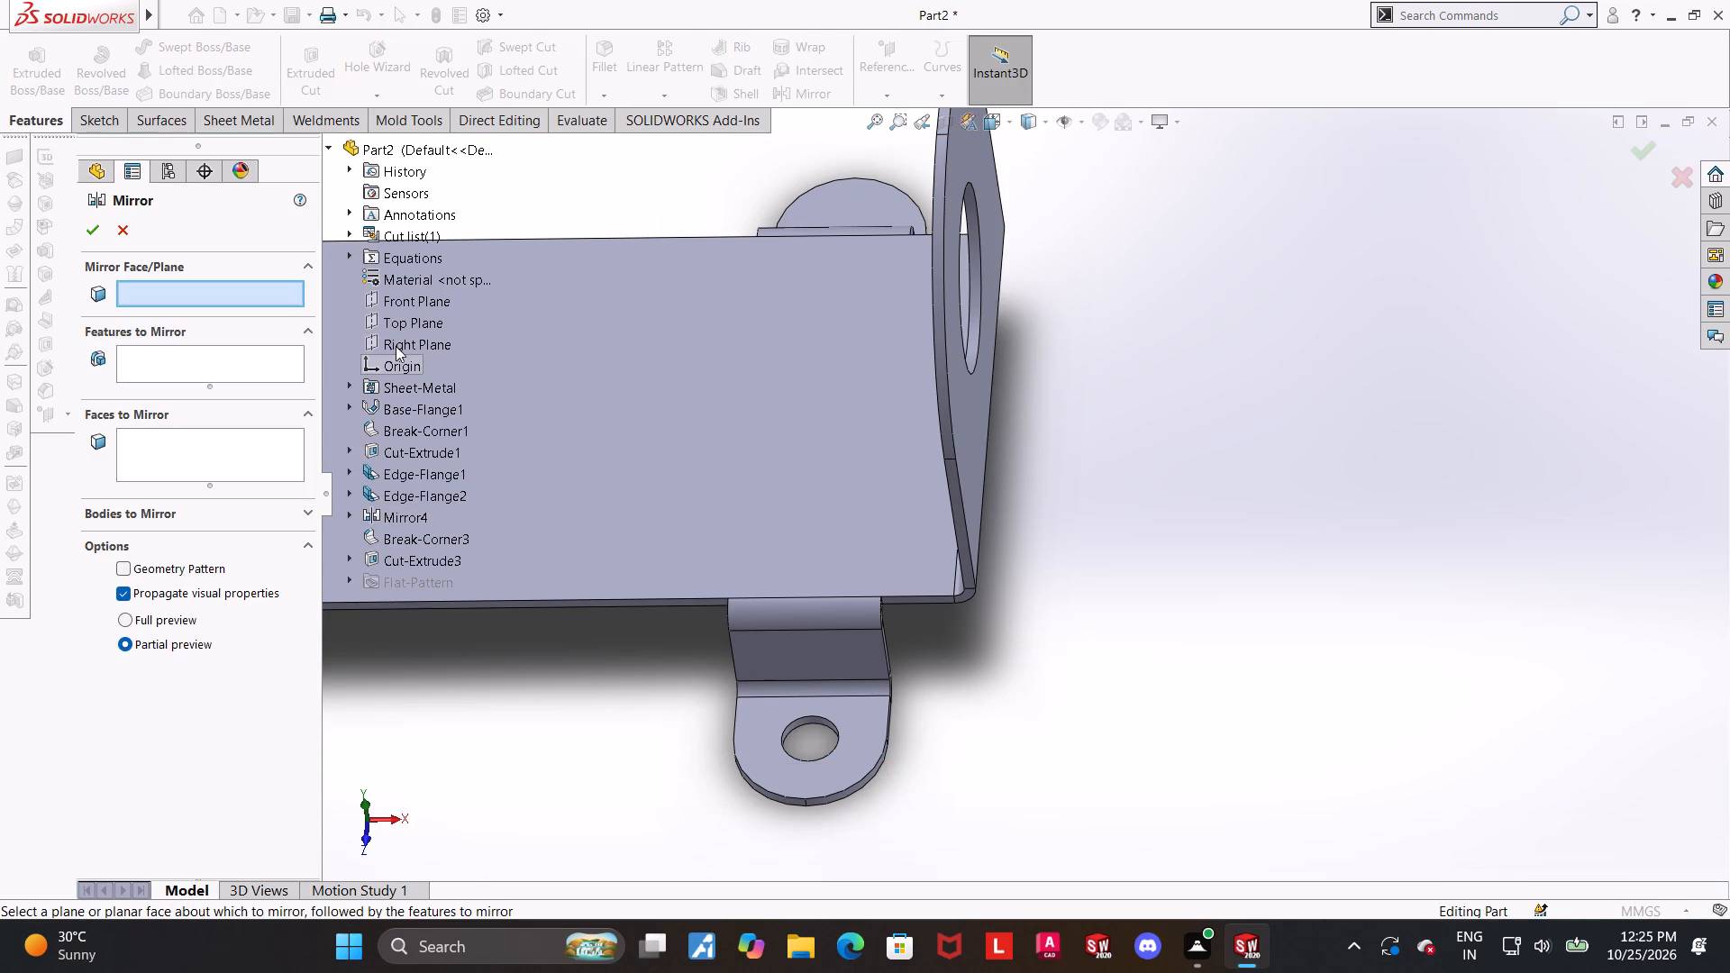
click(395, 309)
click(400, 561)
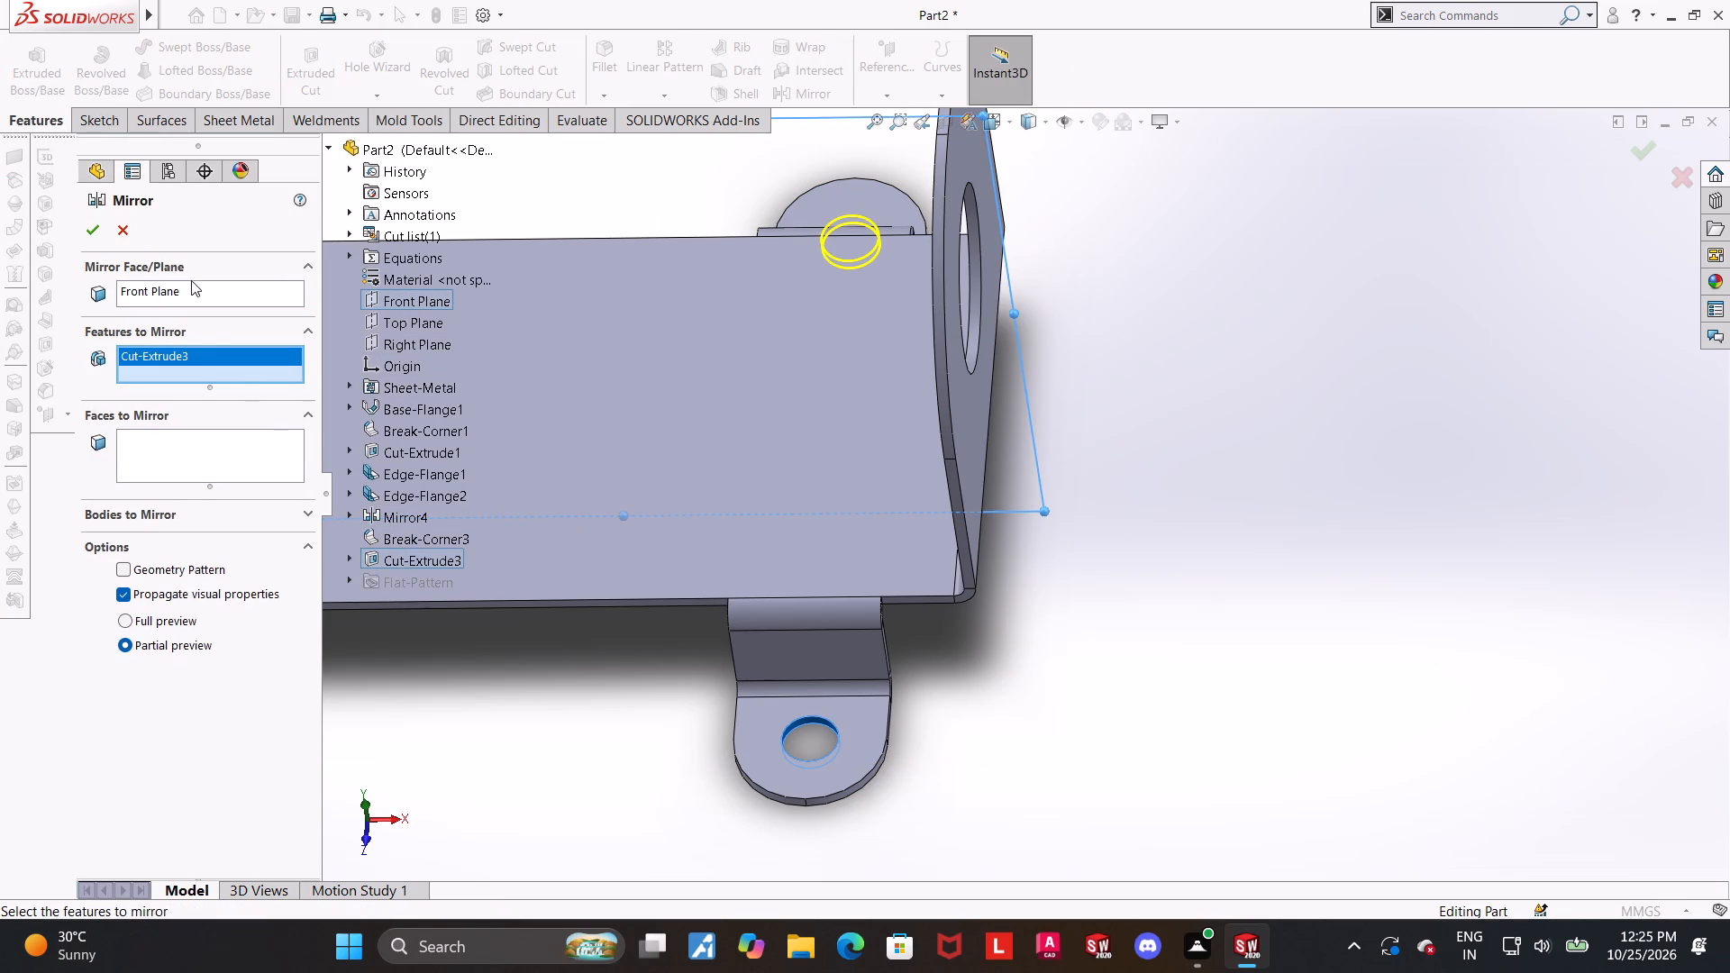
click(96, 231)
click(1717, 529)
Examine the mirrored tabs and outward flanges in the Right view and from below.
scroll(1393, 481, up, 4)
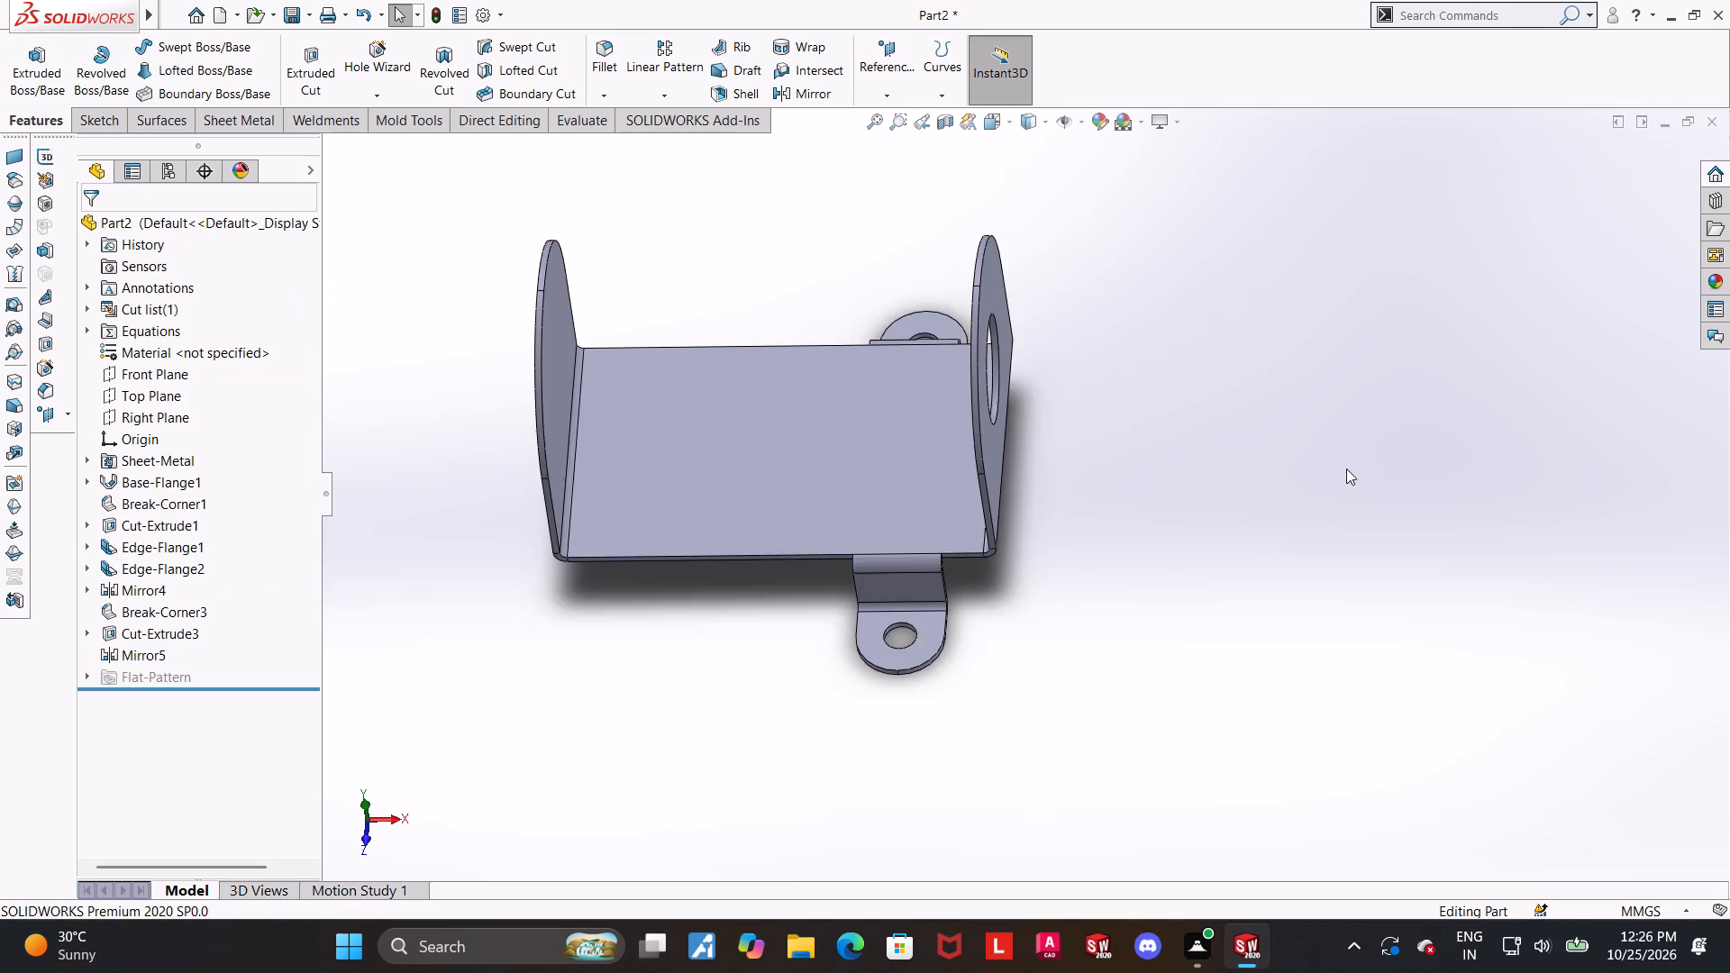
middle_drag(1289, 473, 1298, 511)
click(981, 125)
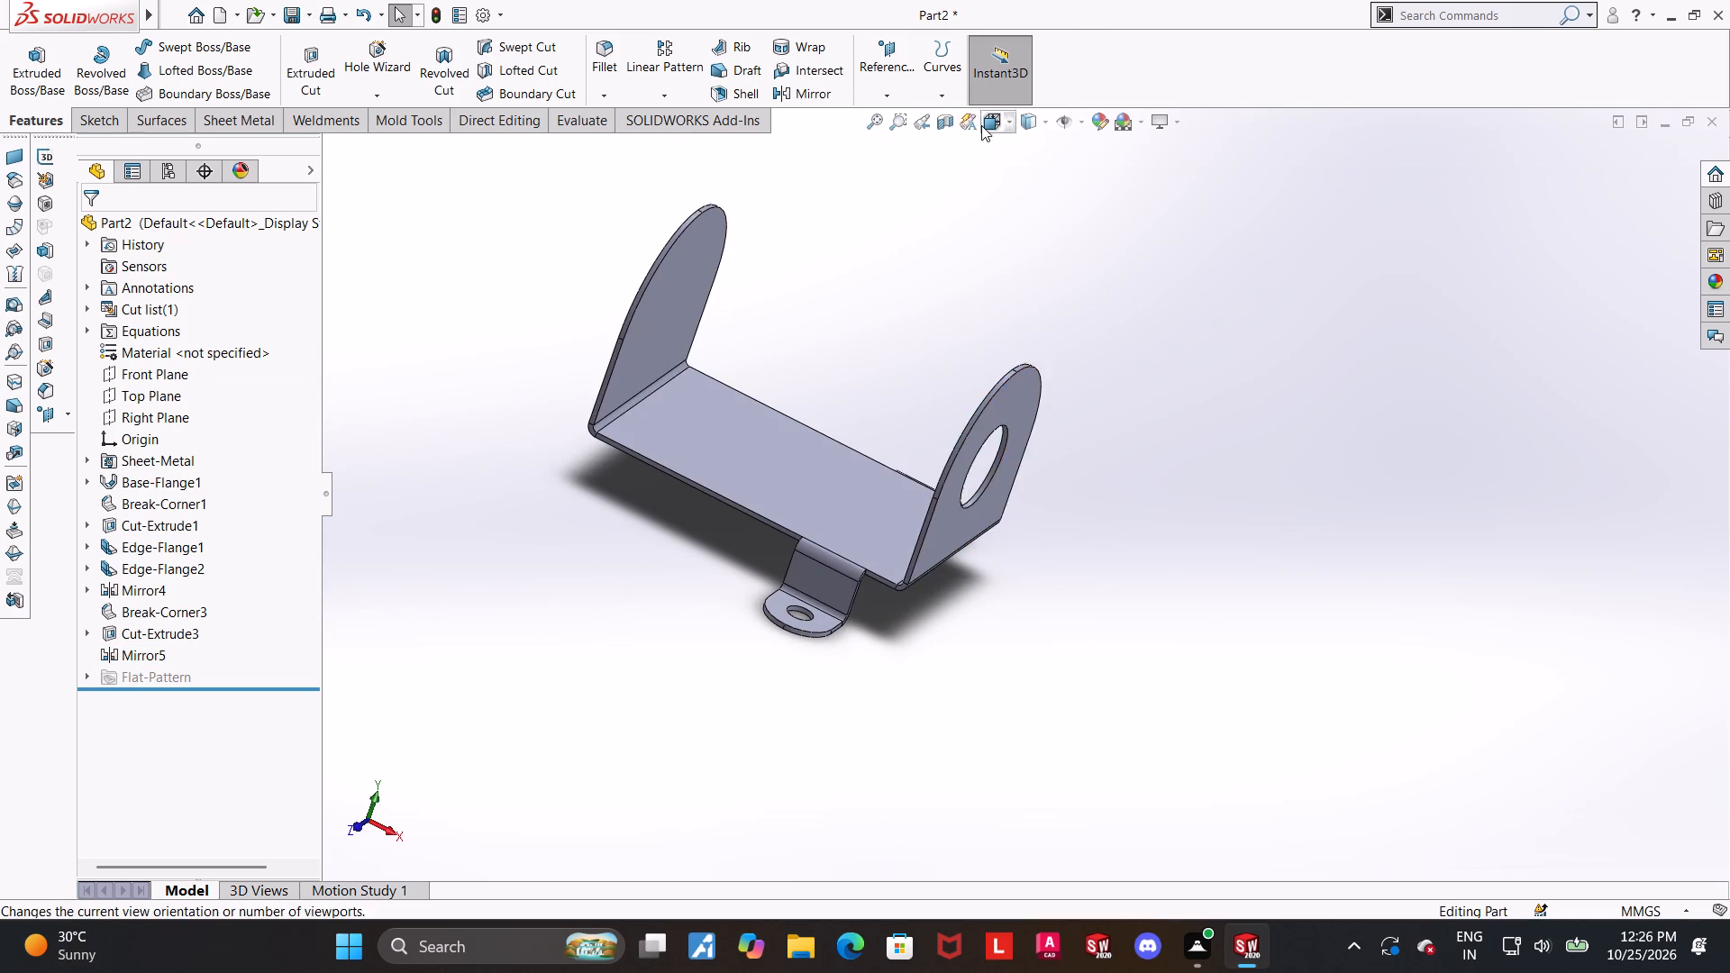
click(928, 645)
scroll(1346, 659, up, 3)
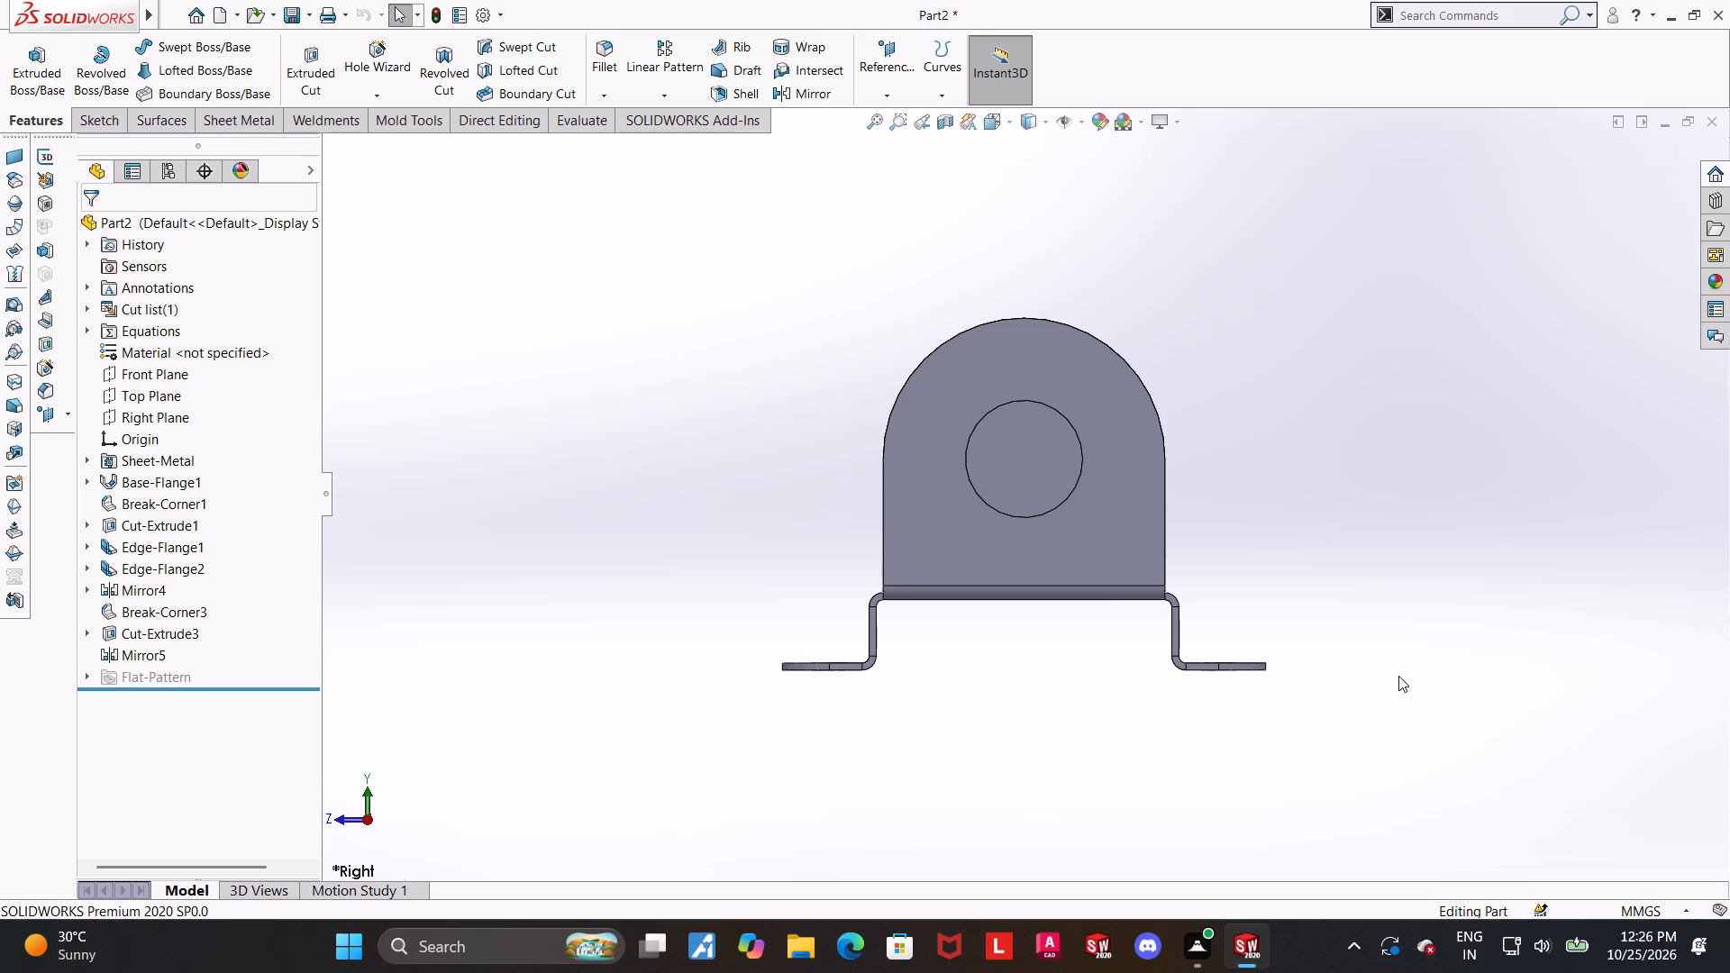
scroll(1398, 676, up, 1)
scroll(1398, 676, down, 1)
middle_drag(1404, 668, 1346, 642)
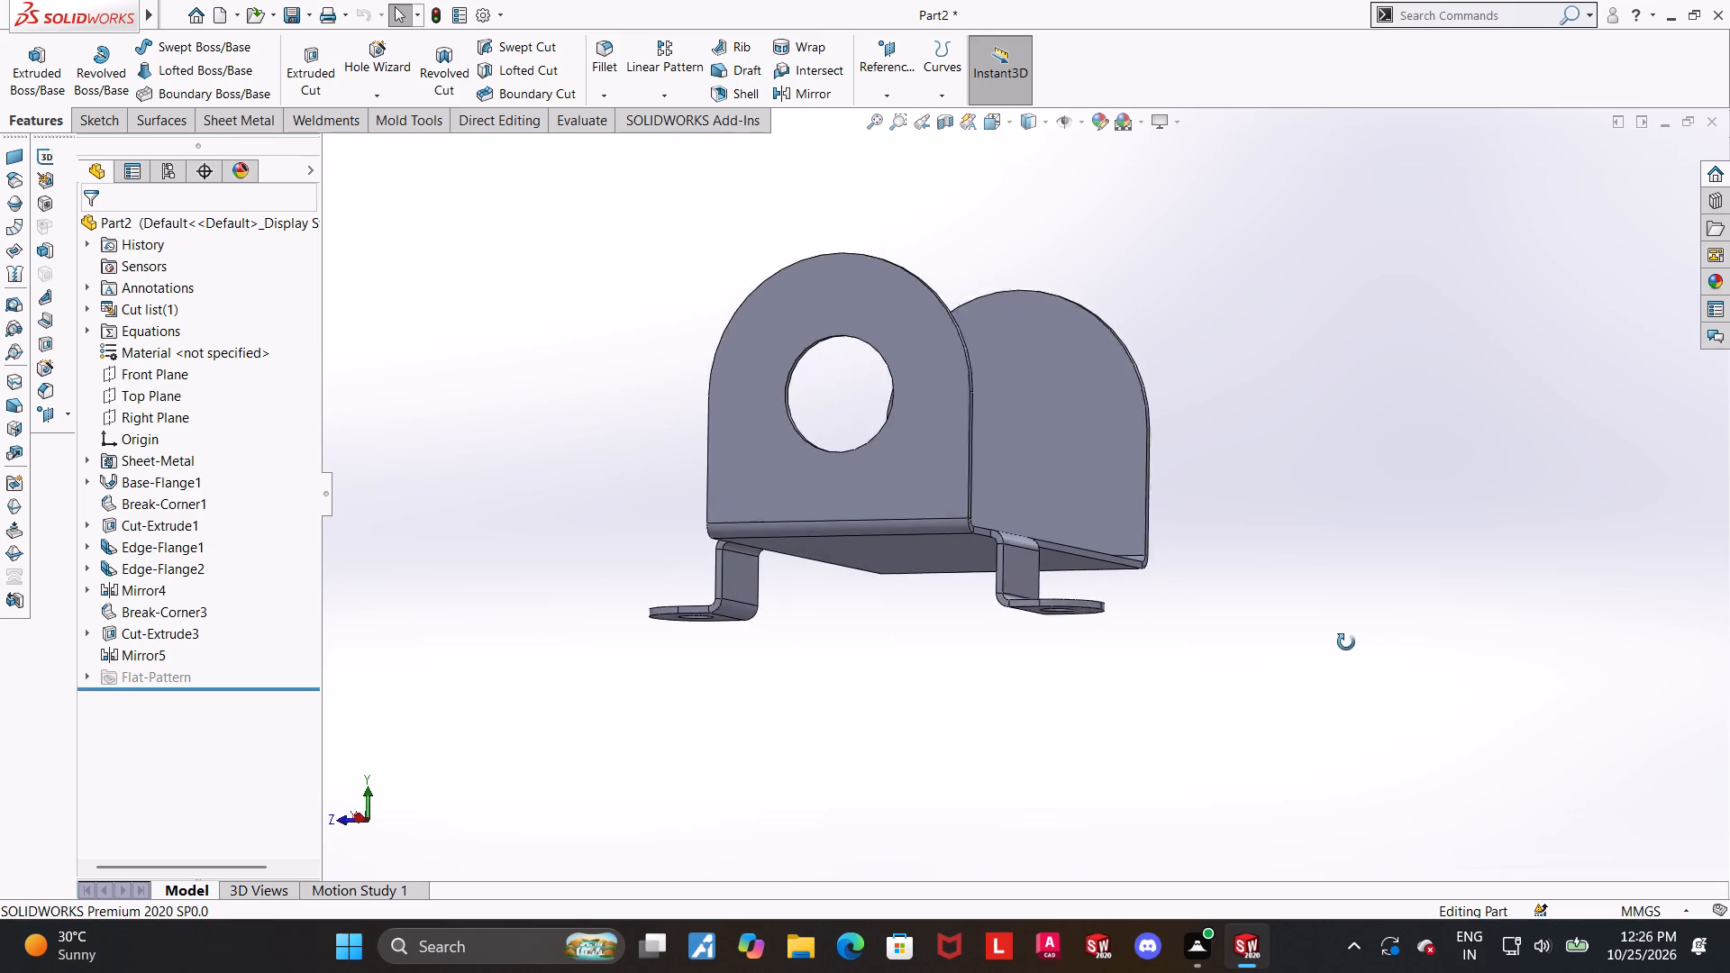
middle_drag(1346, 642, 1314, 646)
Measure the distance between the two downward tabs' flat faces.
scroll(782, 528, down, 3)
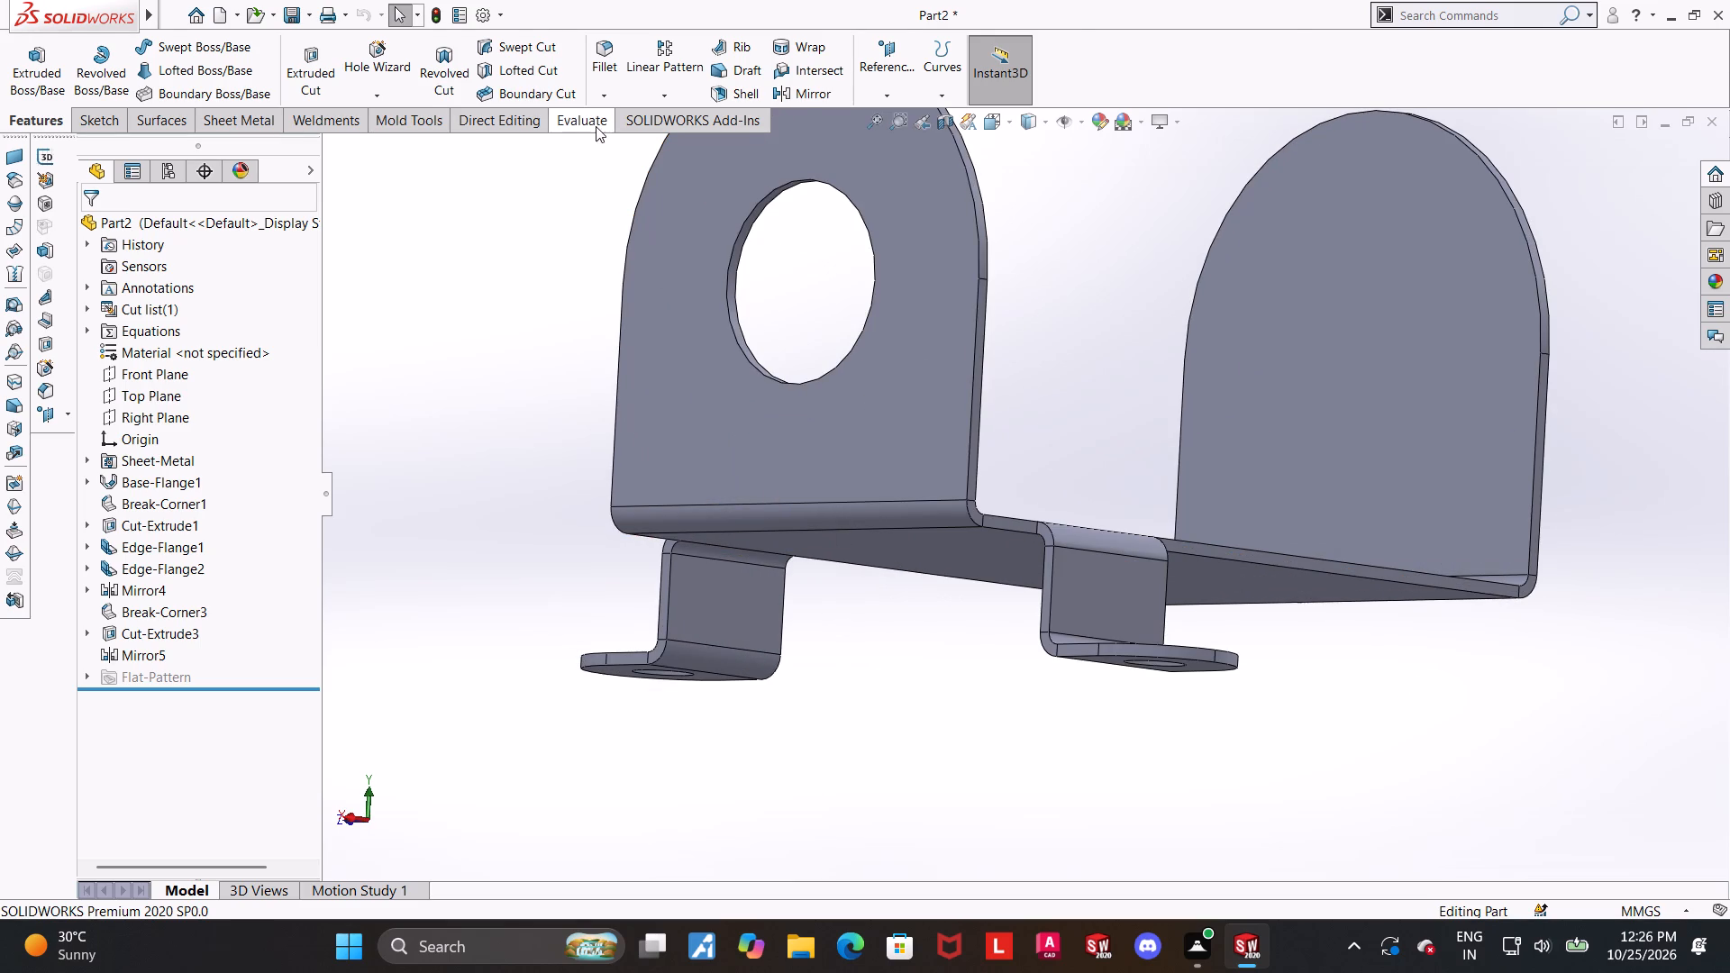
click(596, 126)
click(177, 60)
click(754, 619)
middle_drag(1015, 663, 1115, 686)
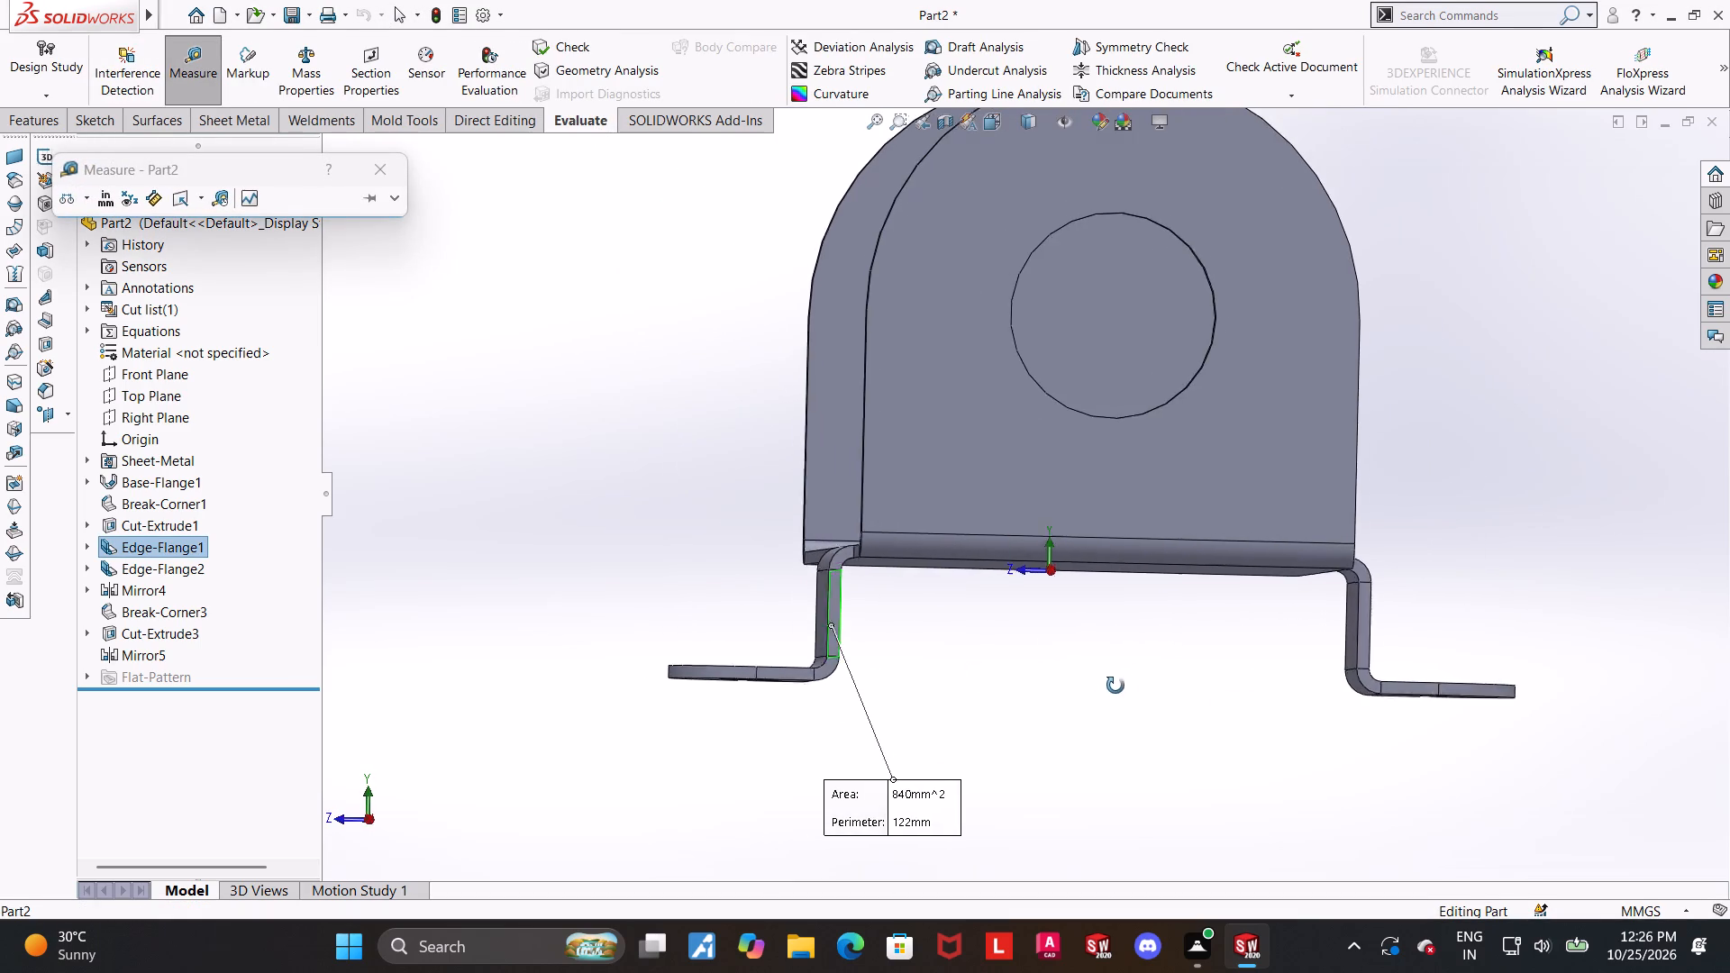
middle_drag(1115, 686, 1116, 685)
middle_drag(1216, 689, 1243, 700)
click(1374, 639)
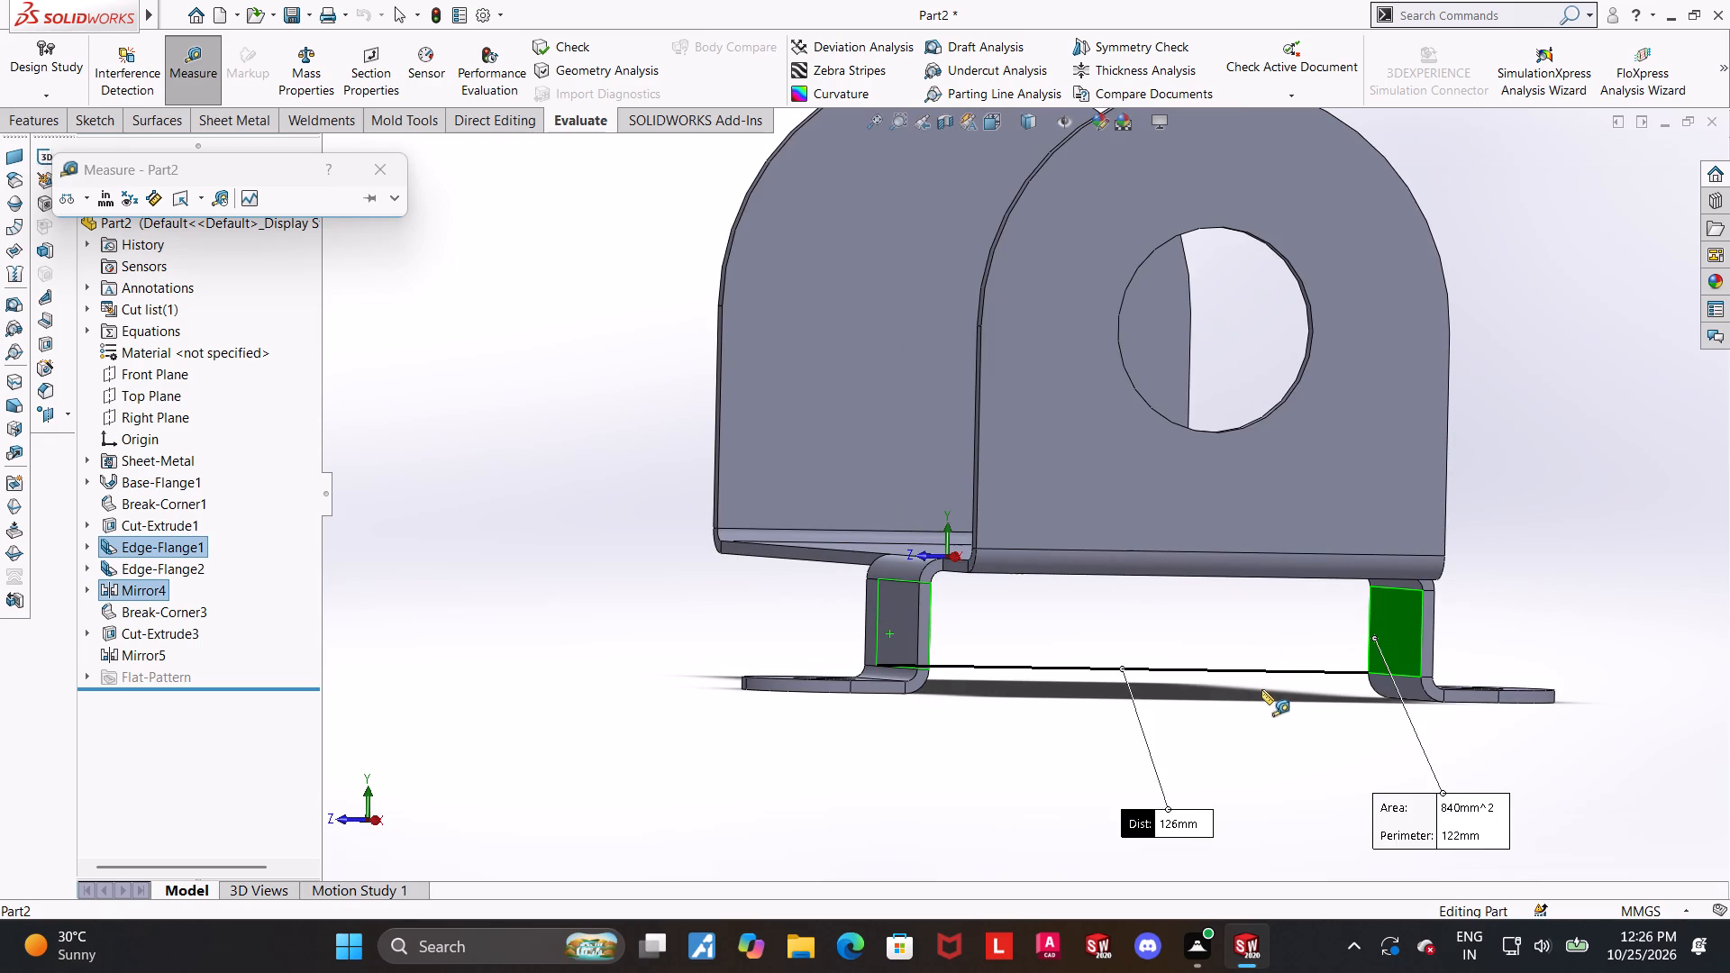
scroll(1338, 719, up, 1)
key(Escape)
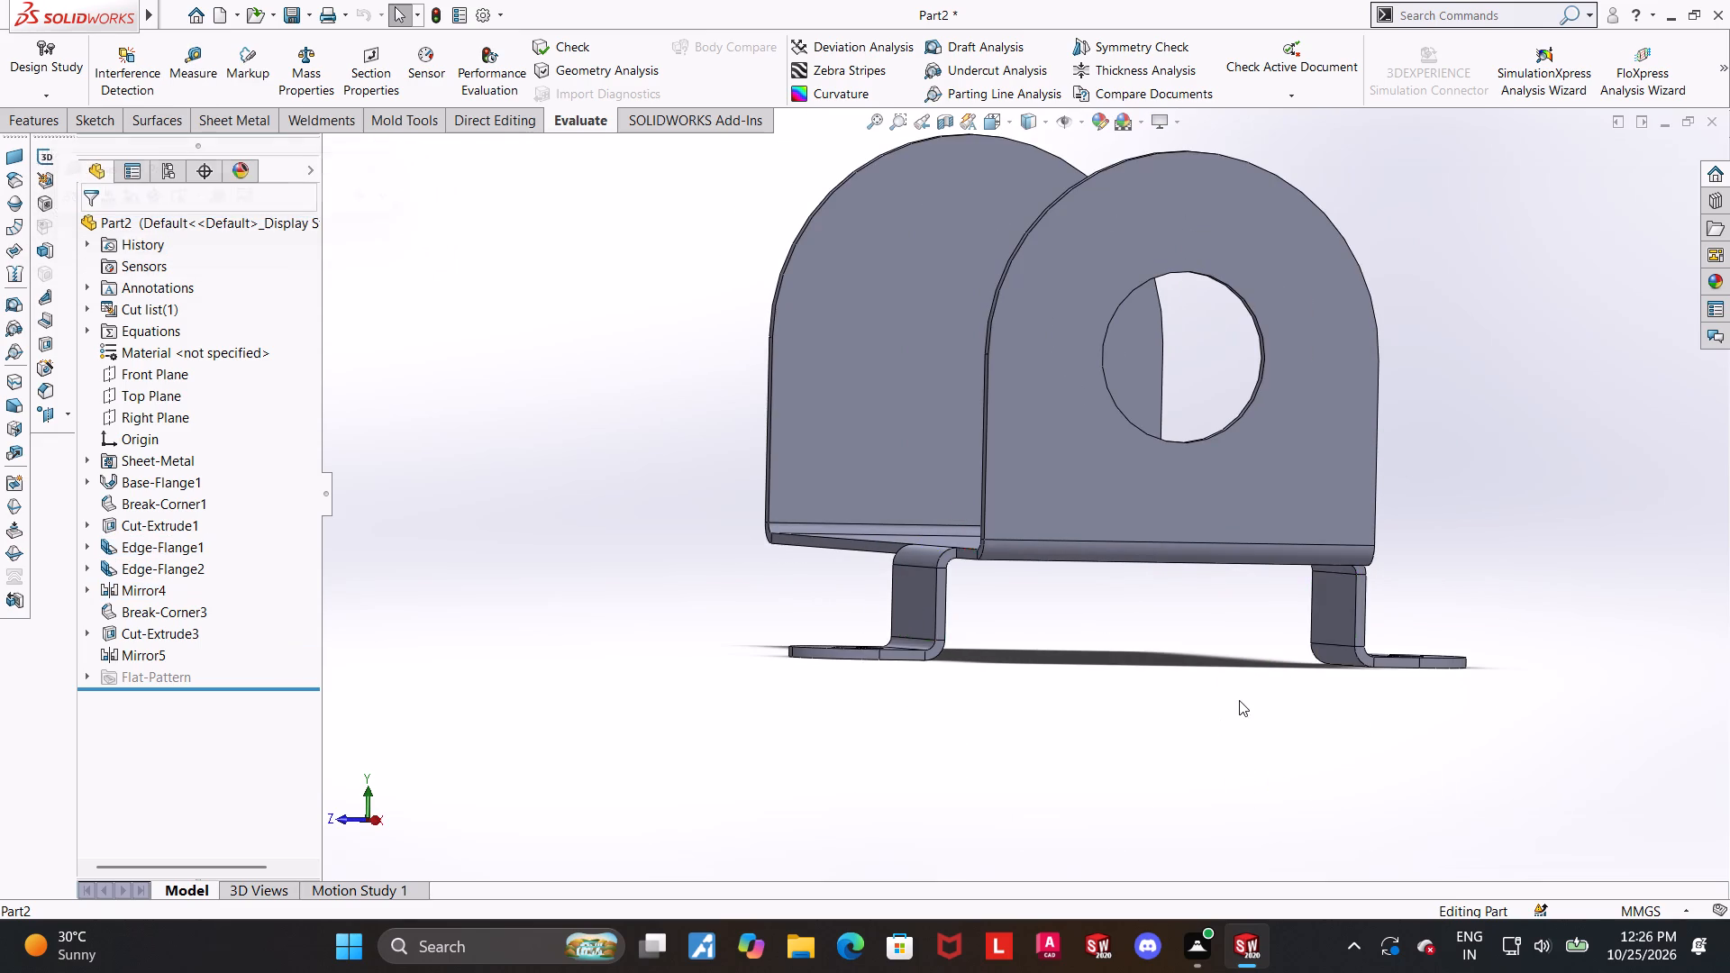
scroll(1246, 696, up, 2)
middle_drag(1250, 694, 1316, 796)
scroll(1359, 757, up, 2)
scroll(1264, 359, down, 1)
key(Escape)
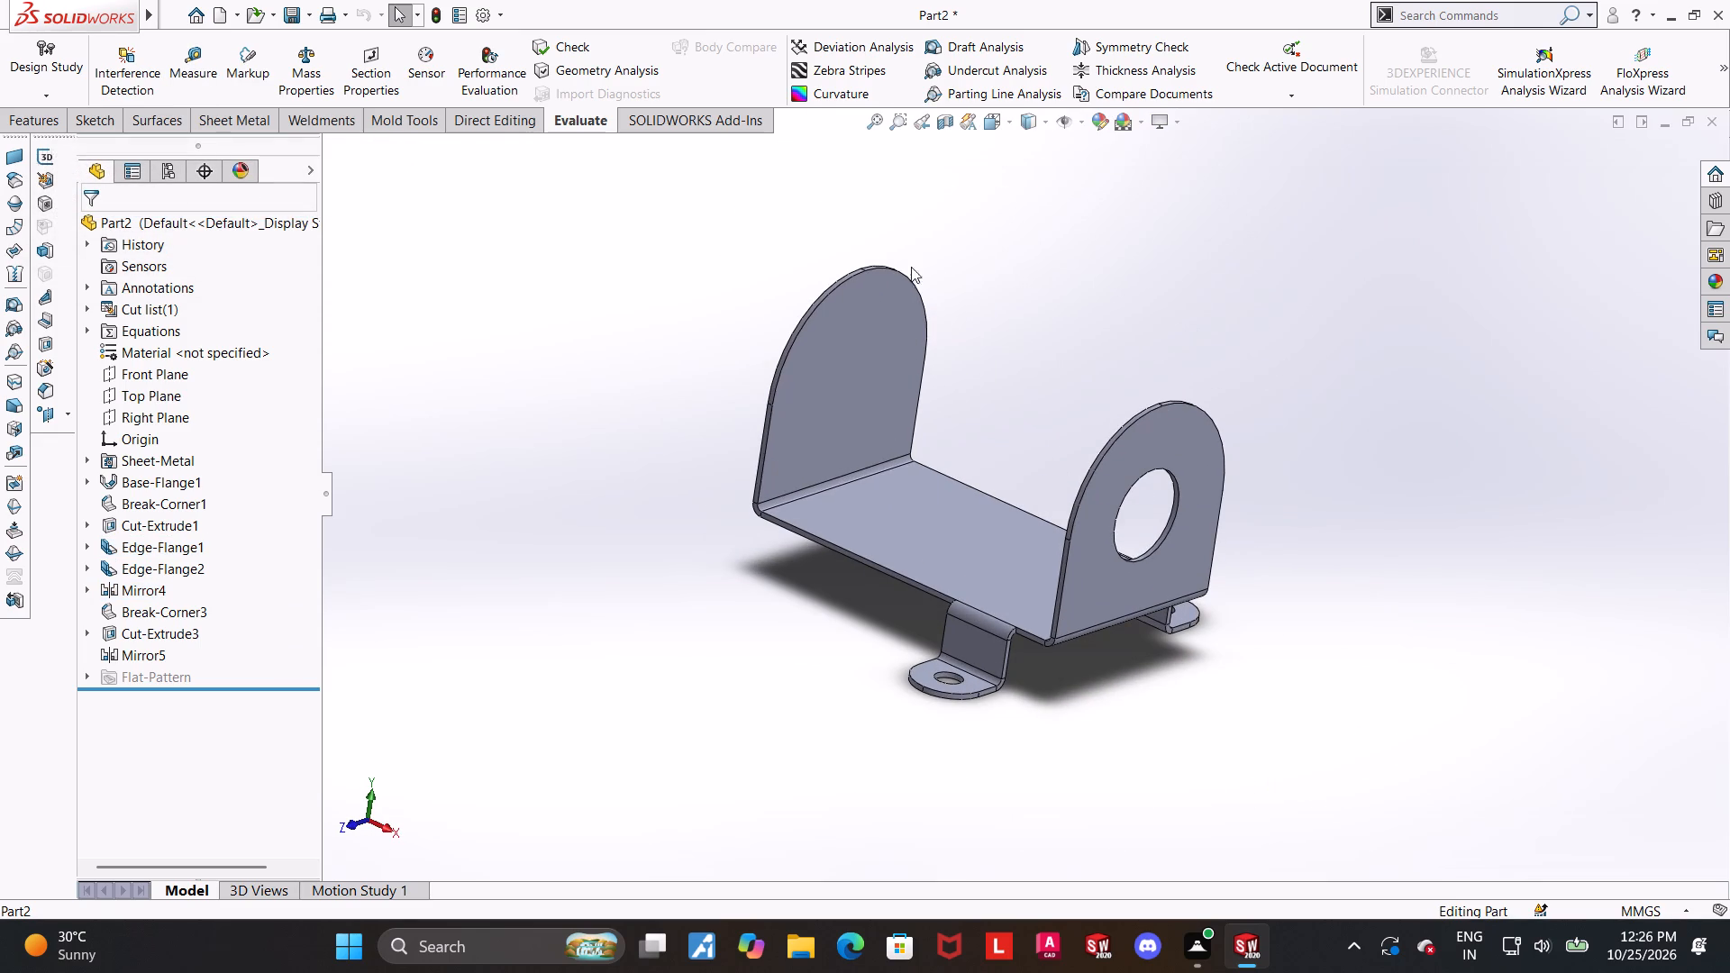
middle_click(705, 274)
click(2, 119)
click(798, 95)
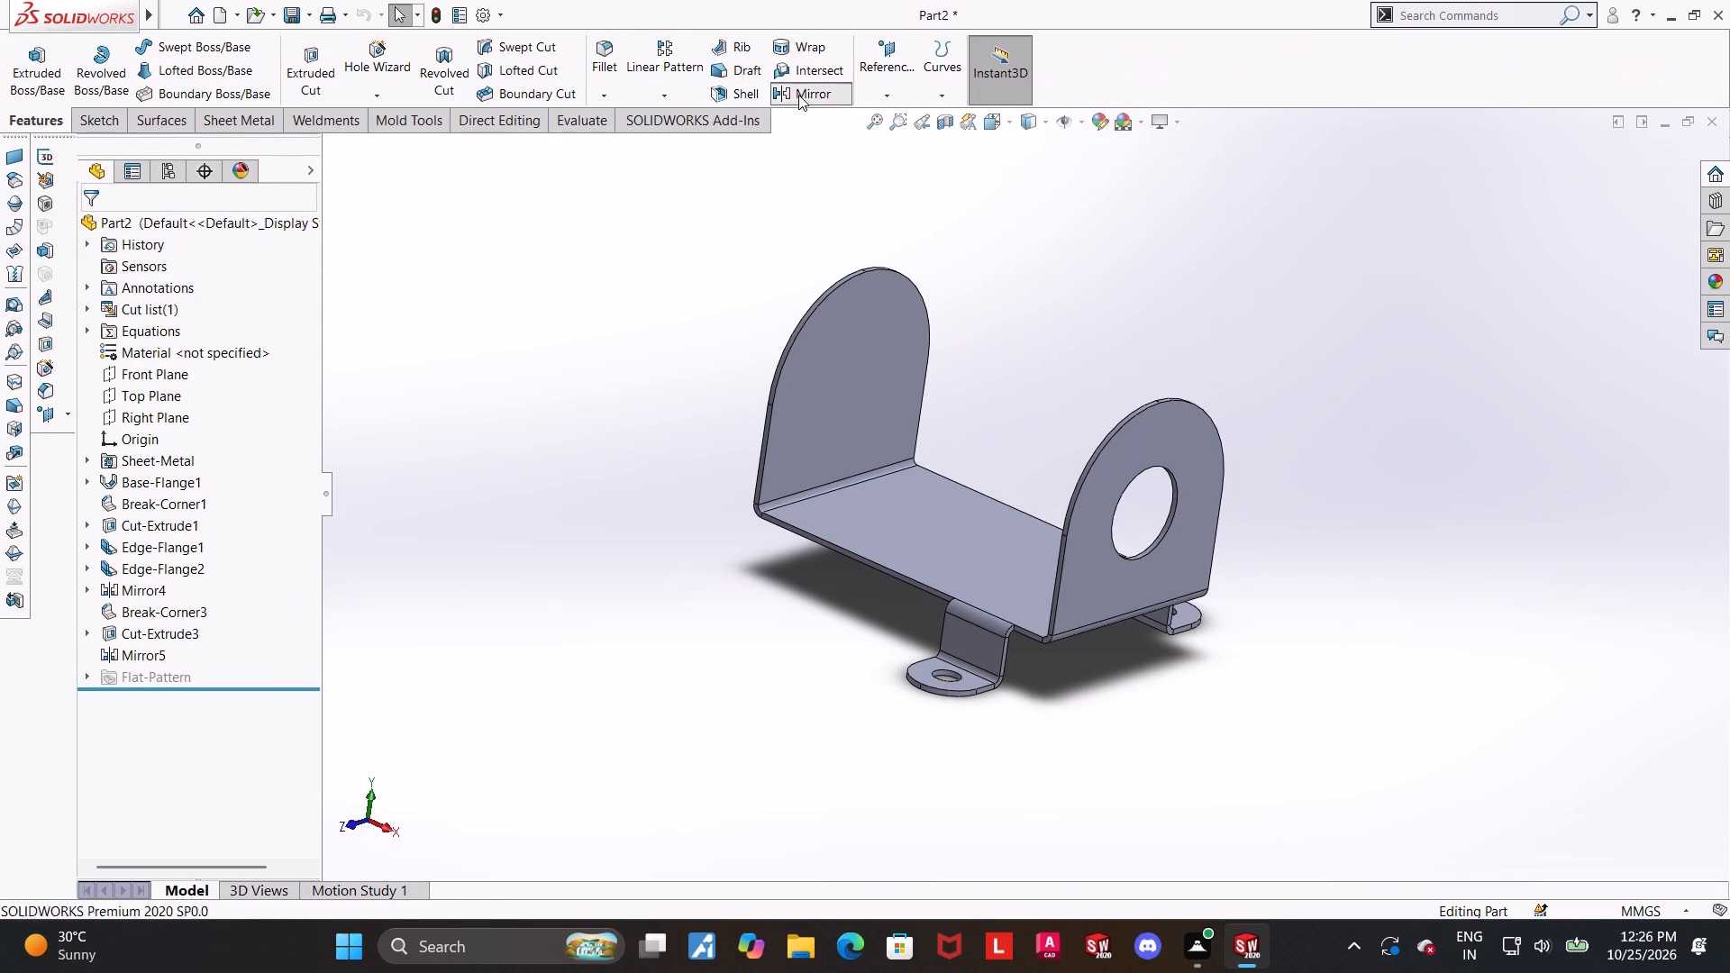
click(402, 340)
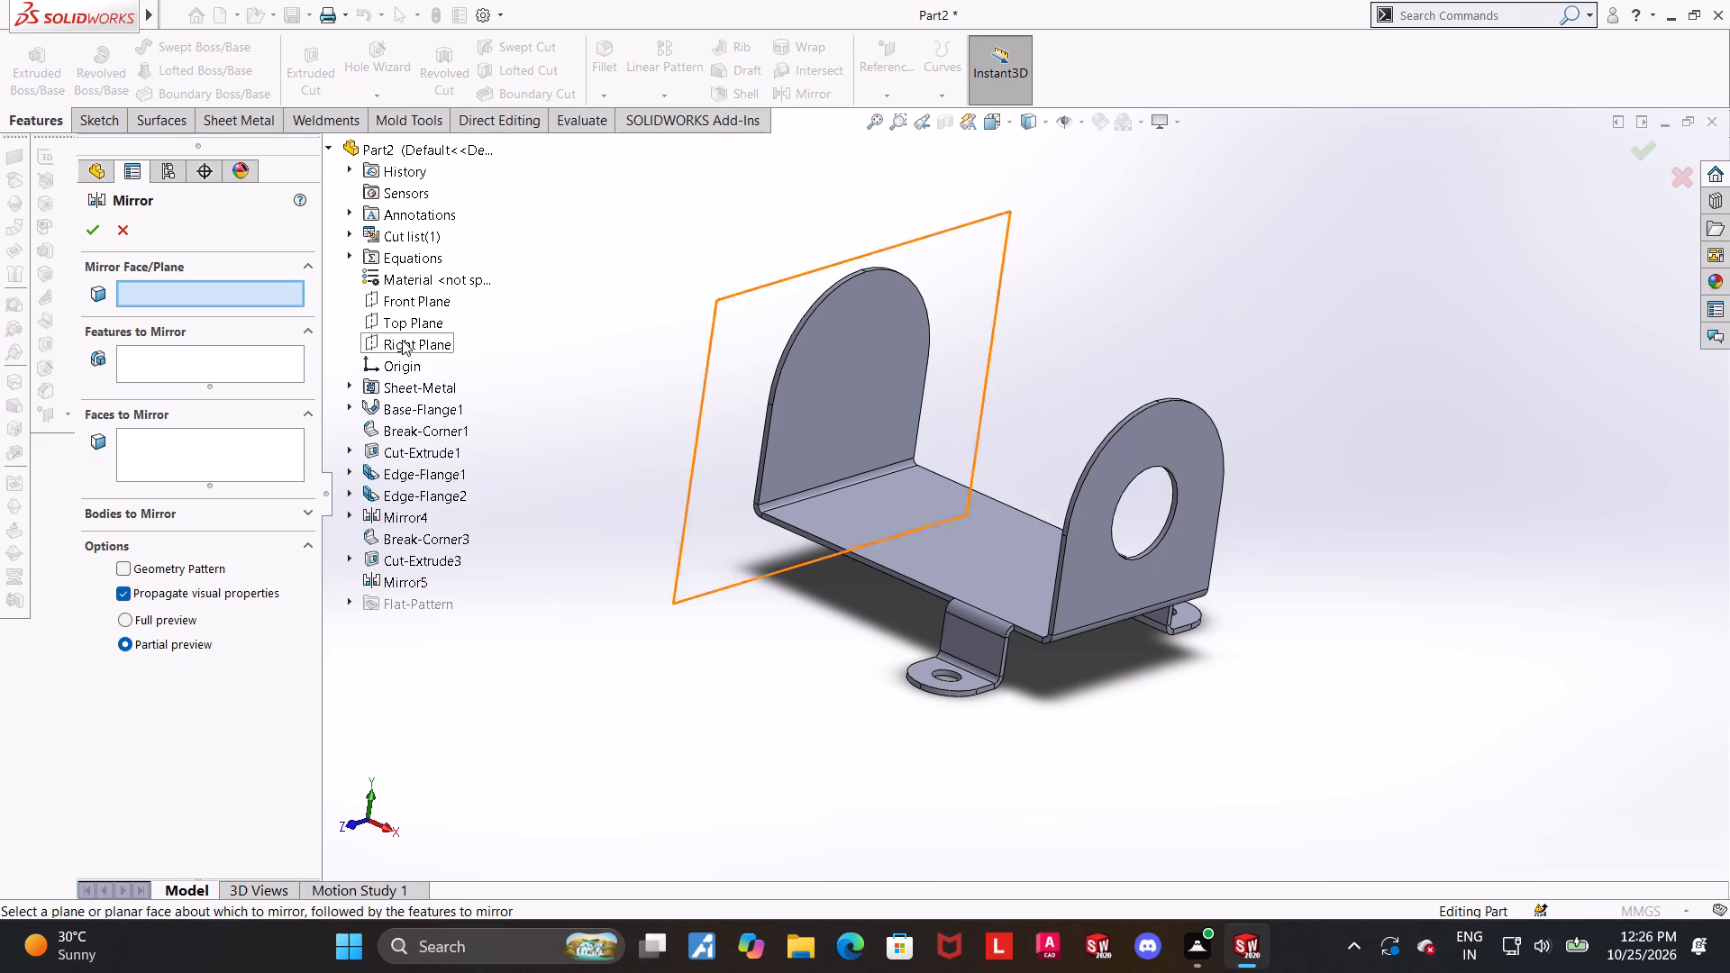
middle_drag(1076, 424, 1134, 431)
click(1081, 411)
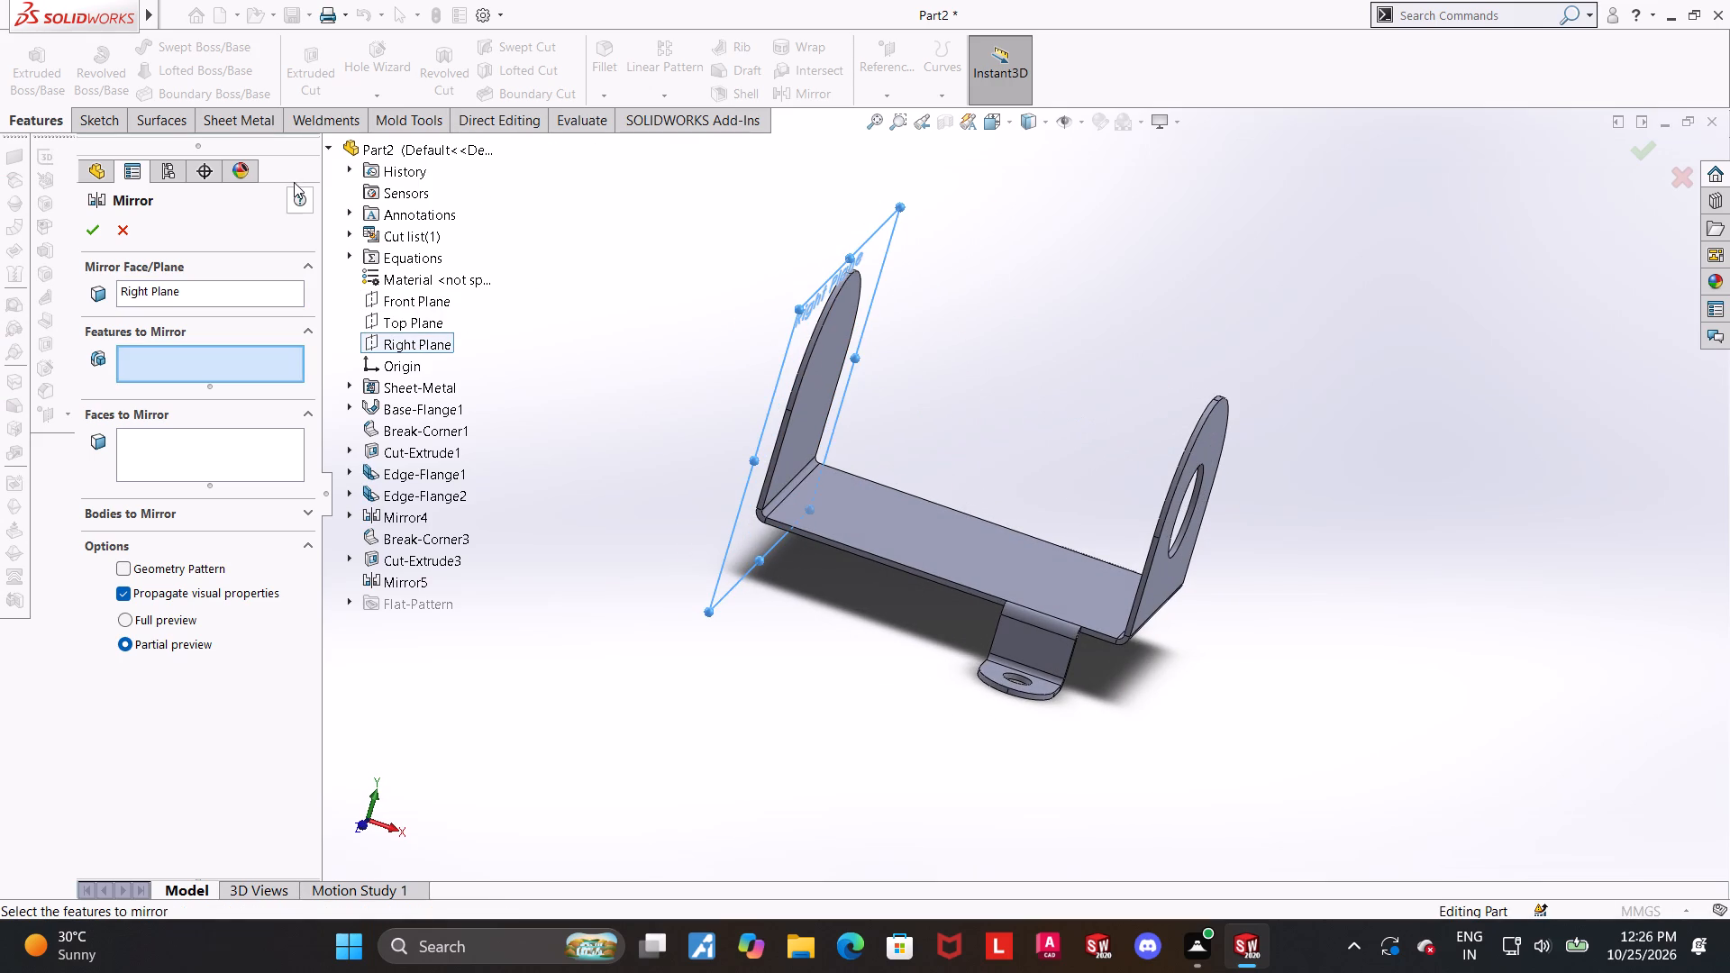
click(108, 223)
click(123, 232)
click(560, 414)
Create a reference plane offset 100 mm from the Right Plane, midway between the two upright flanges.
middle_drag(609, 436, 580, 428)
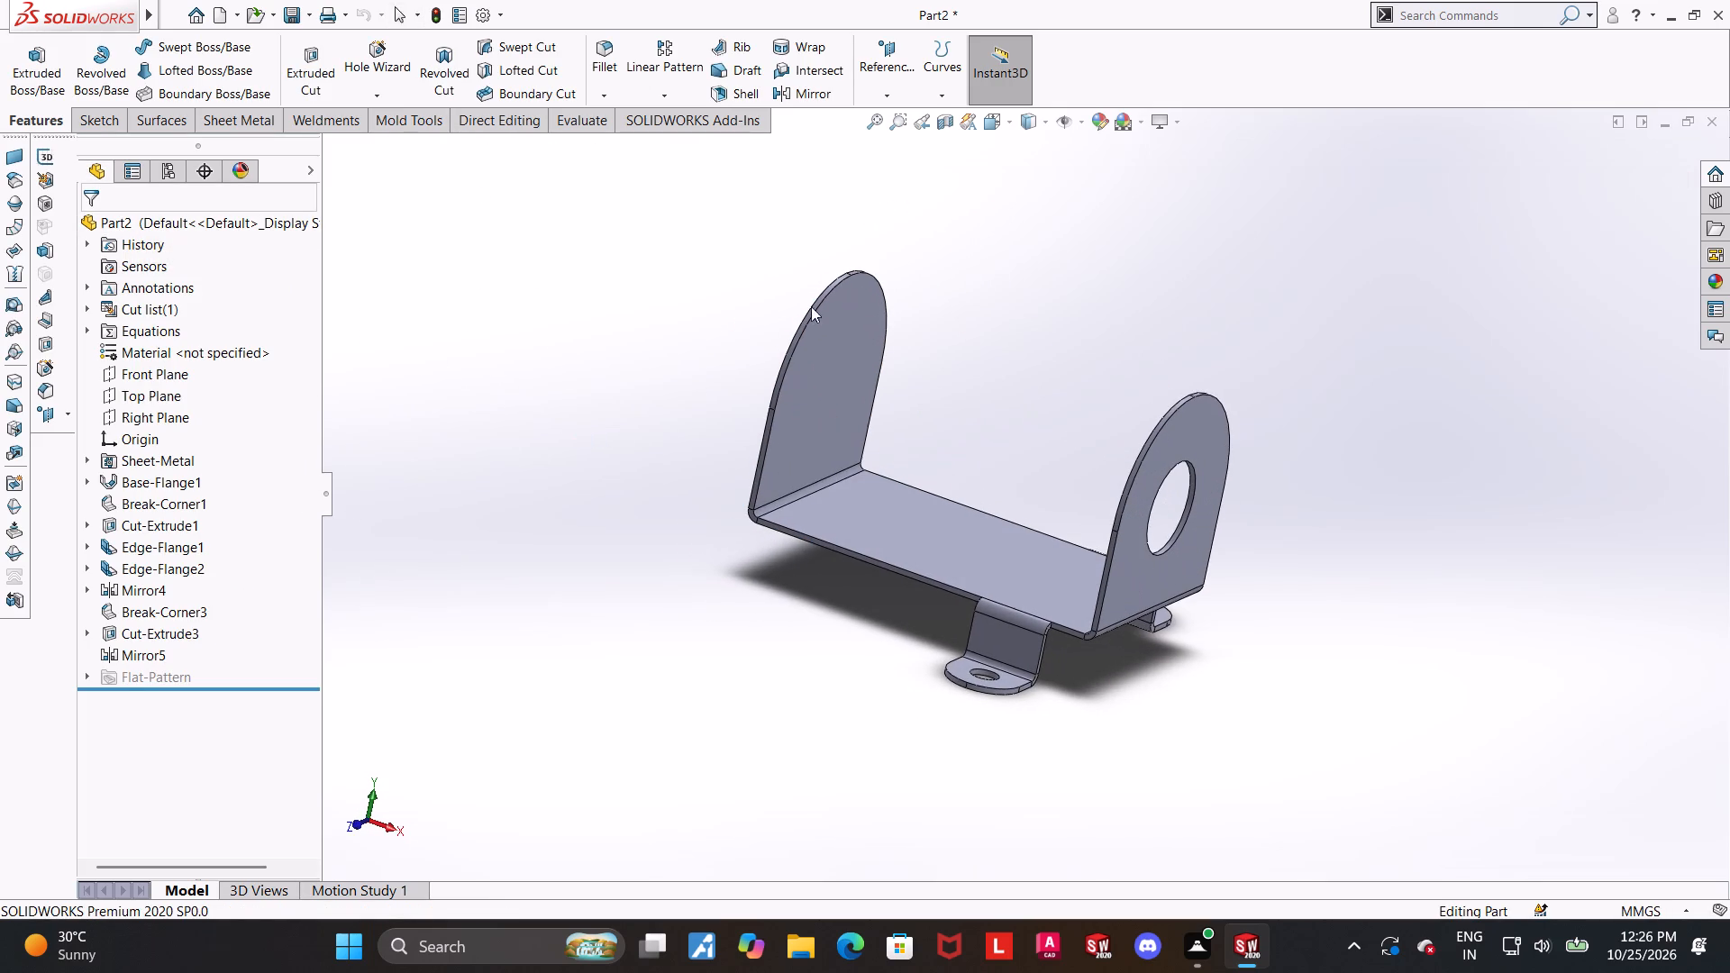
click(894, 100)
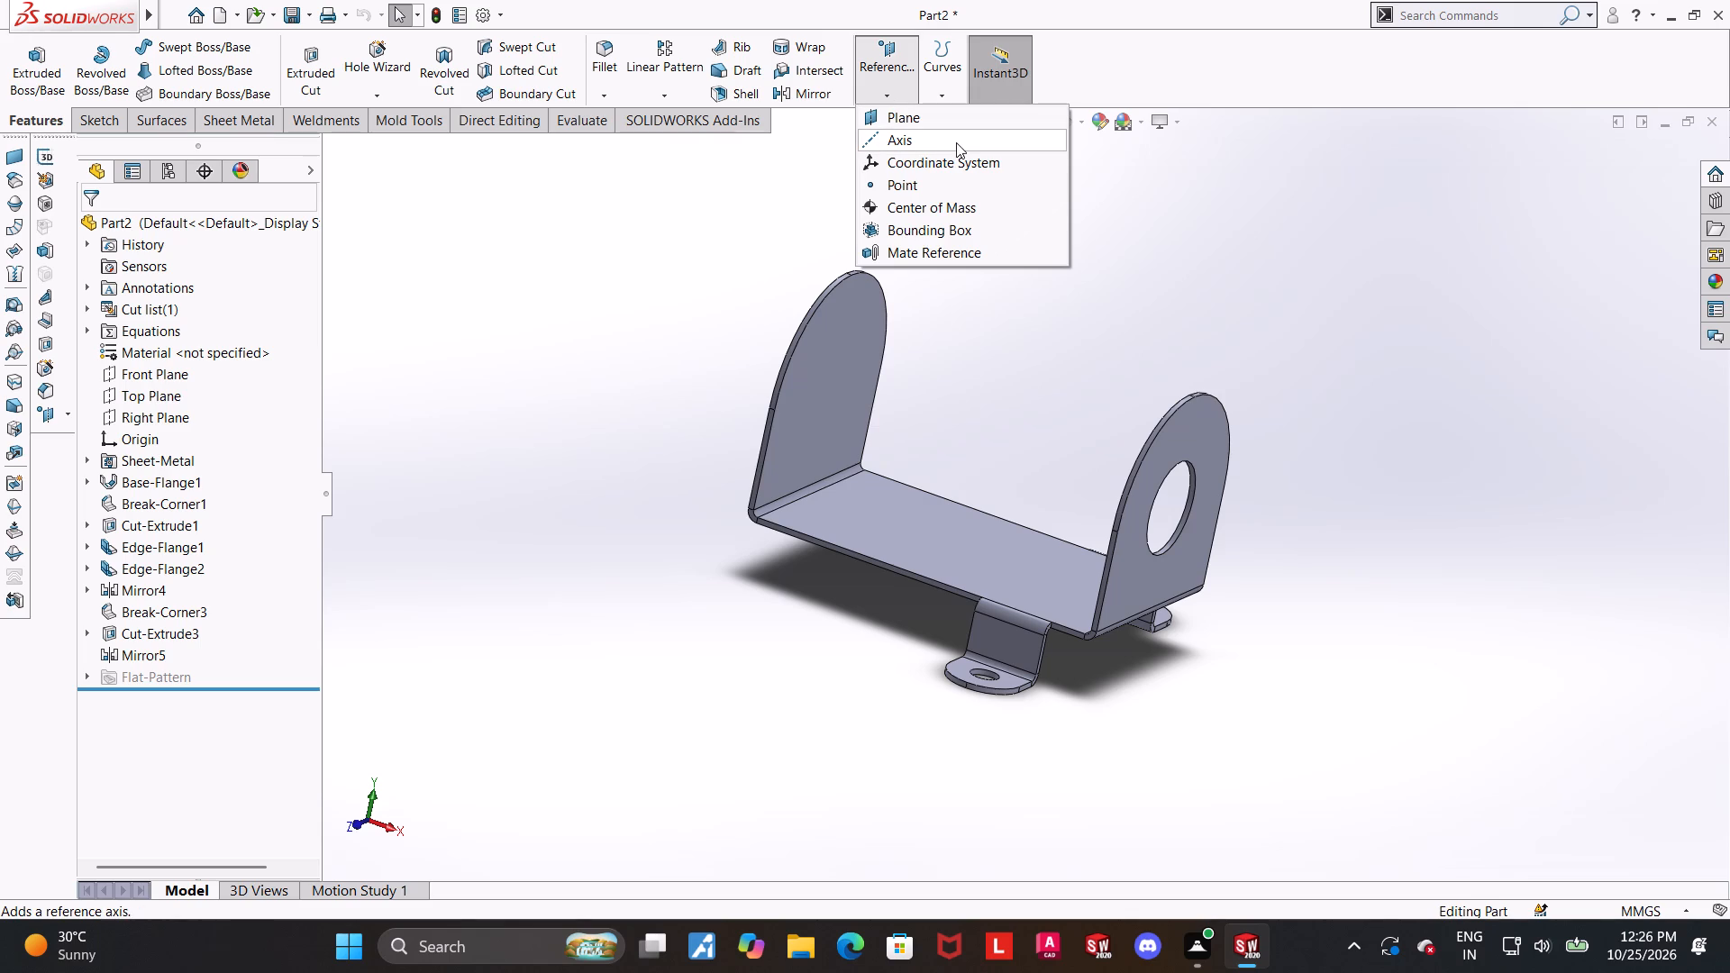
click(950, 131)
key(Escape)
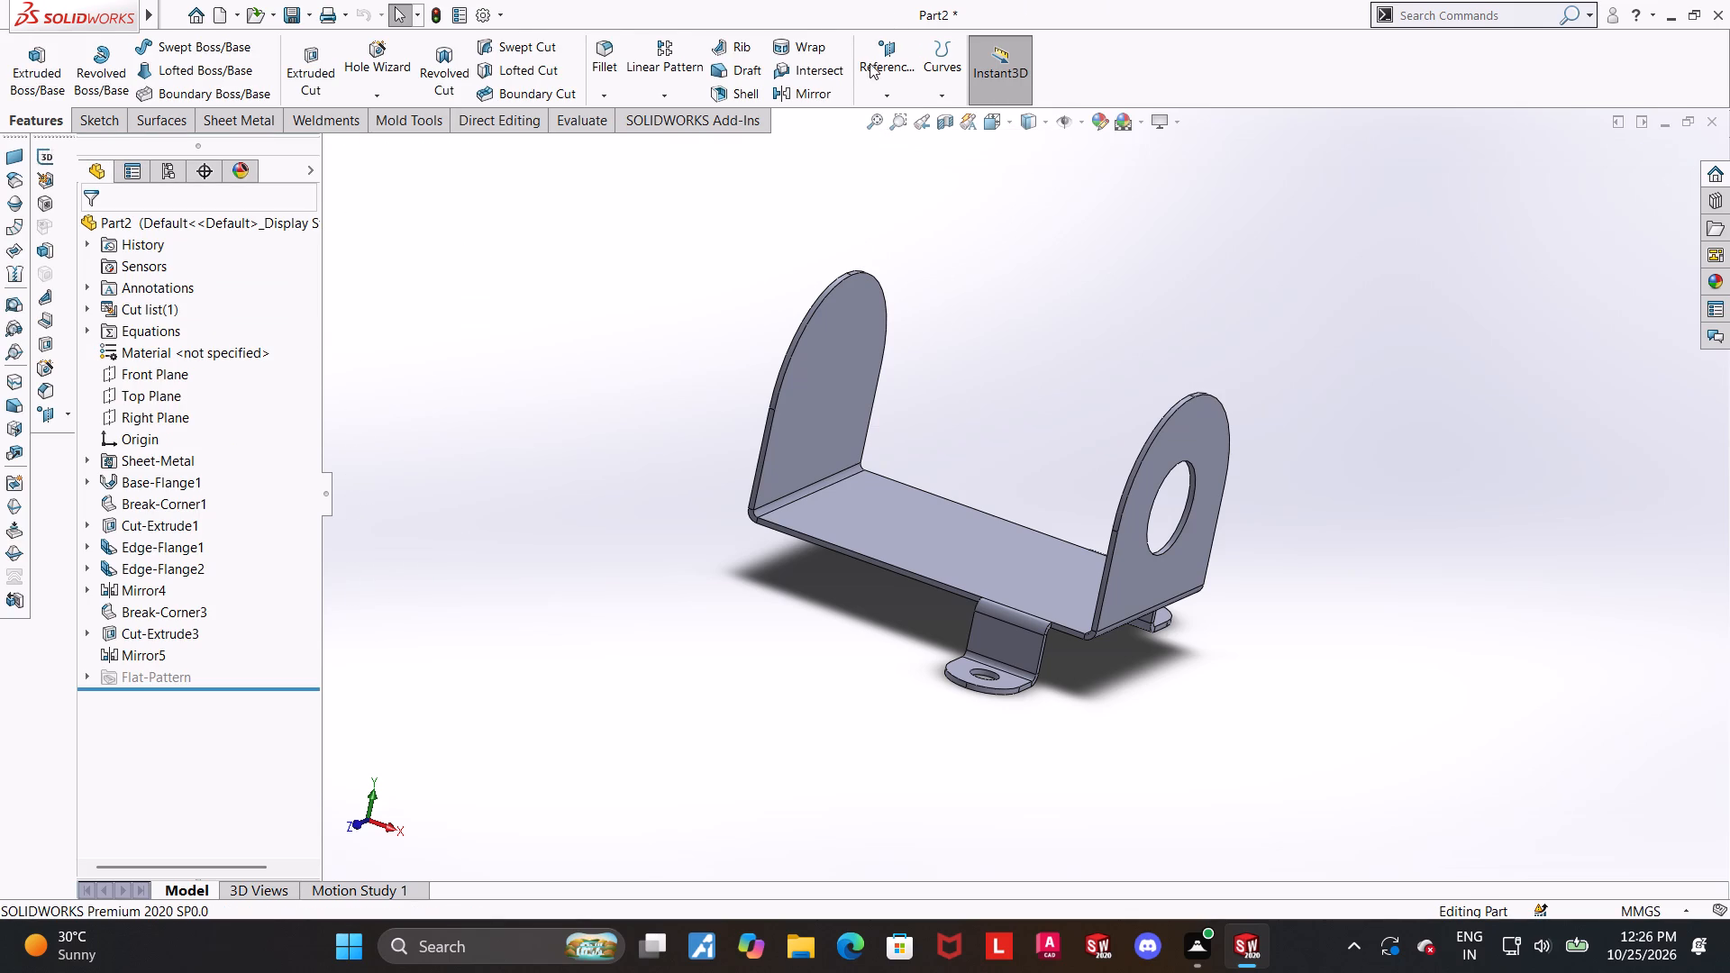
click(895, 110)
key(Escape)
click(888, 90)
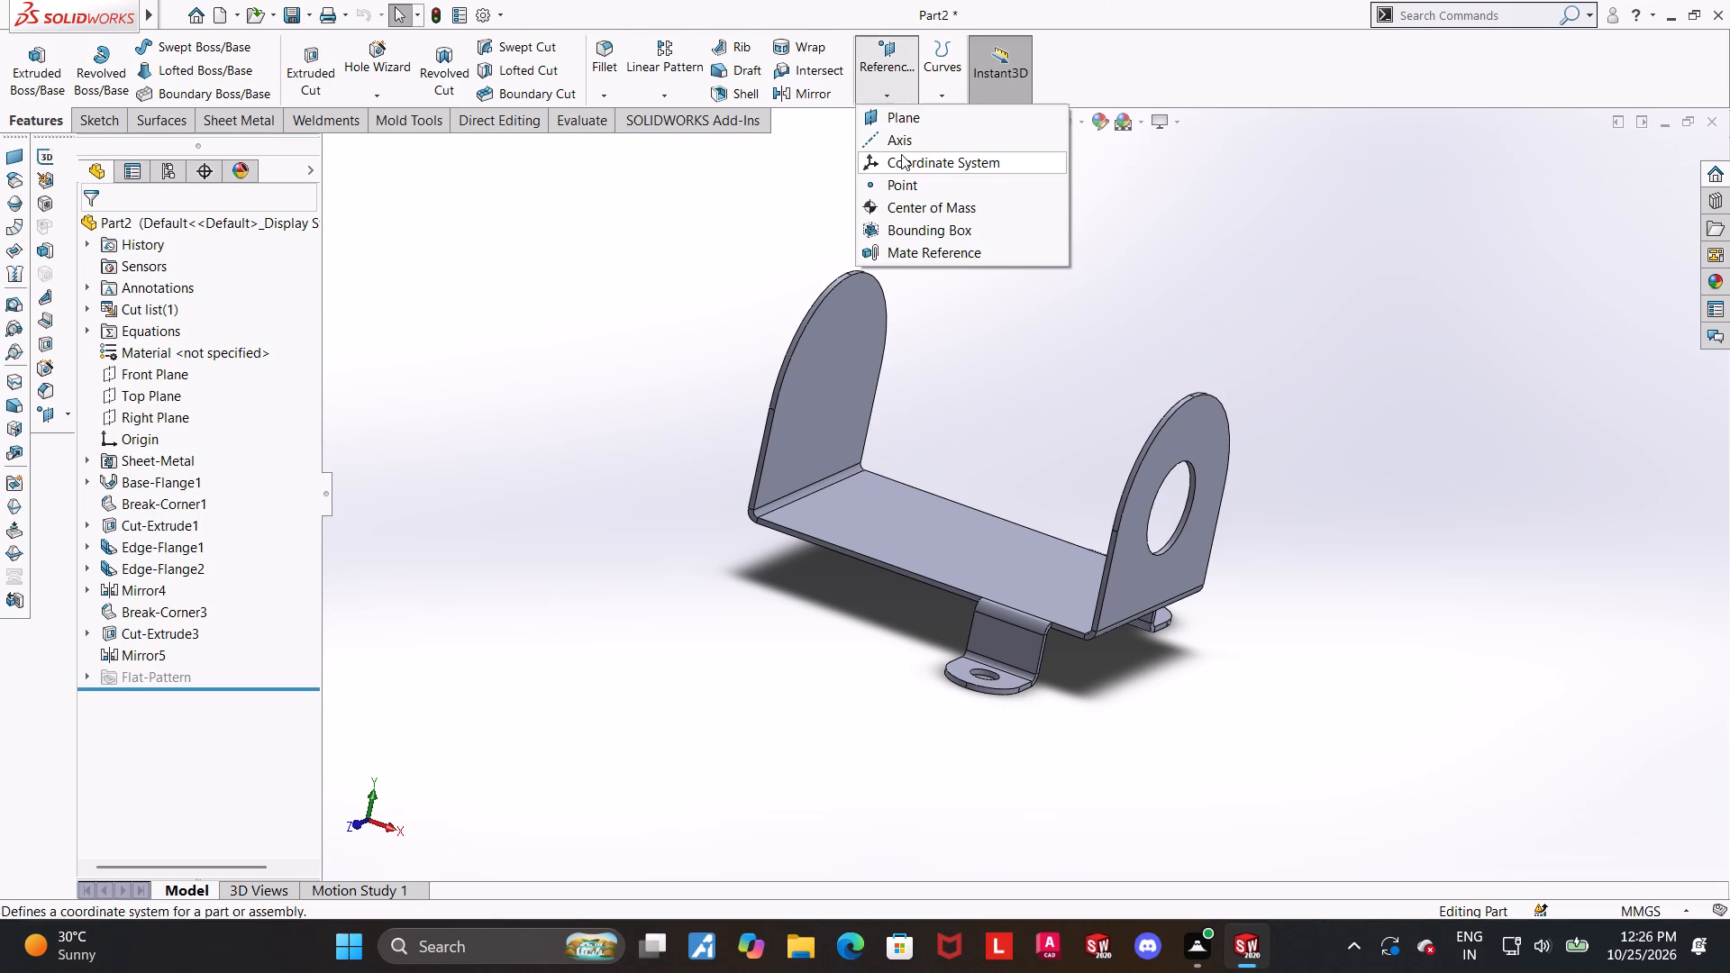
click(899, 112)
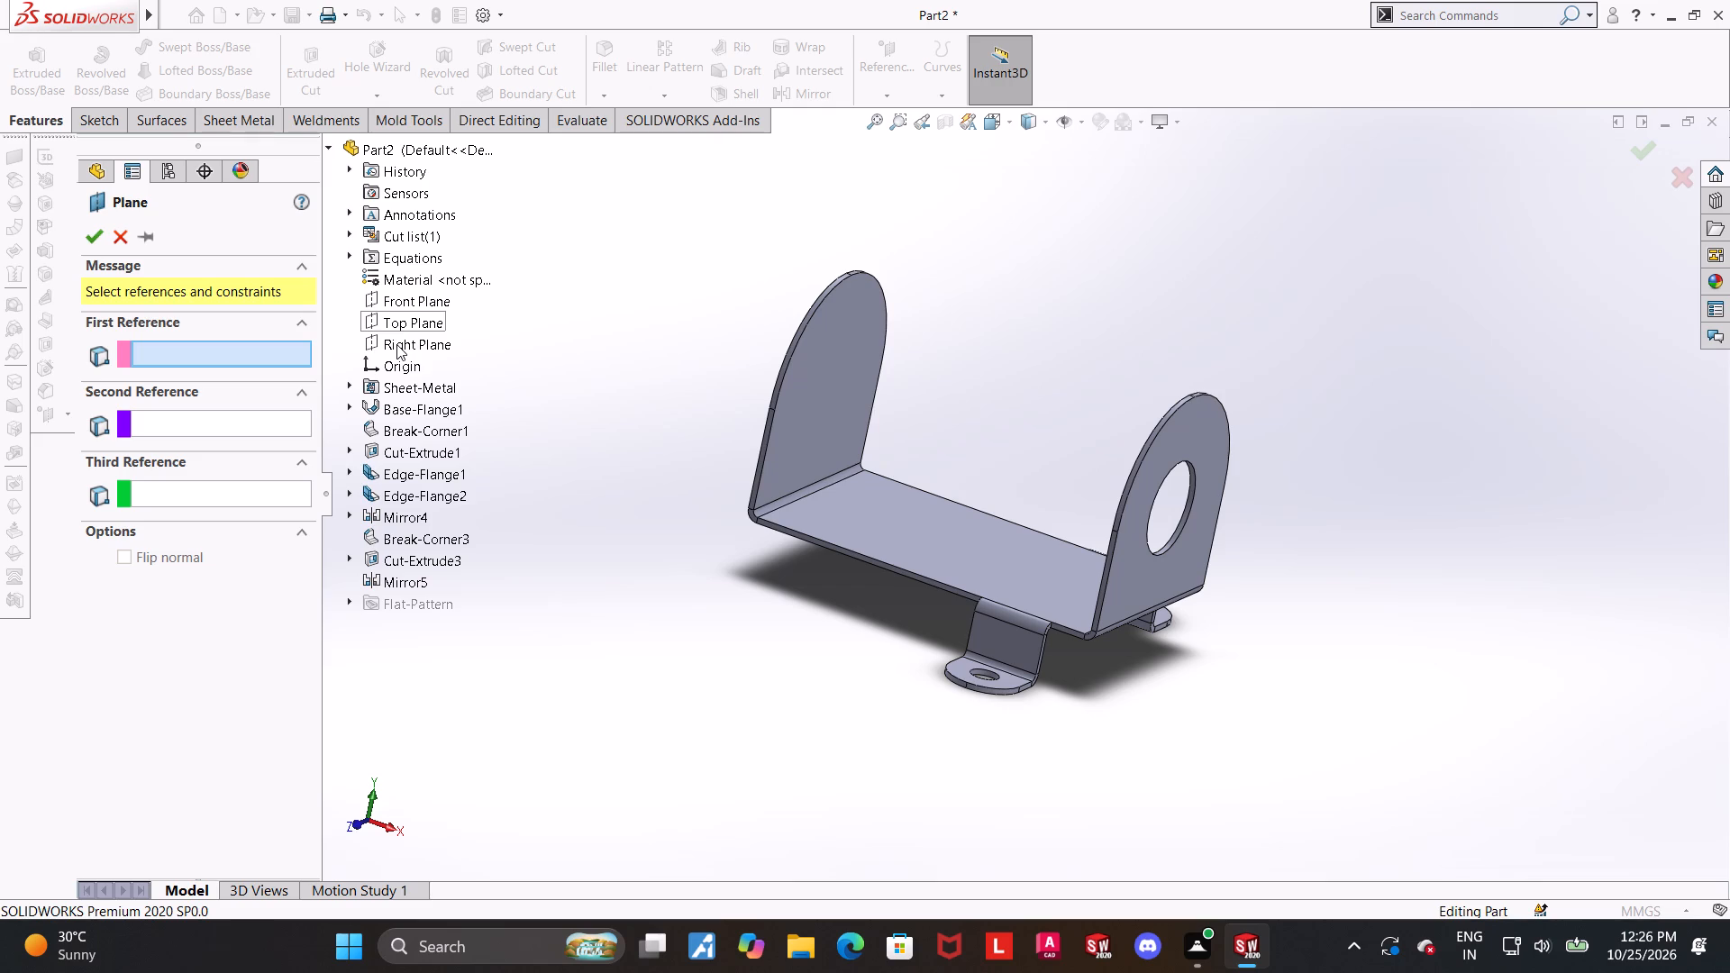
click(396, 344)
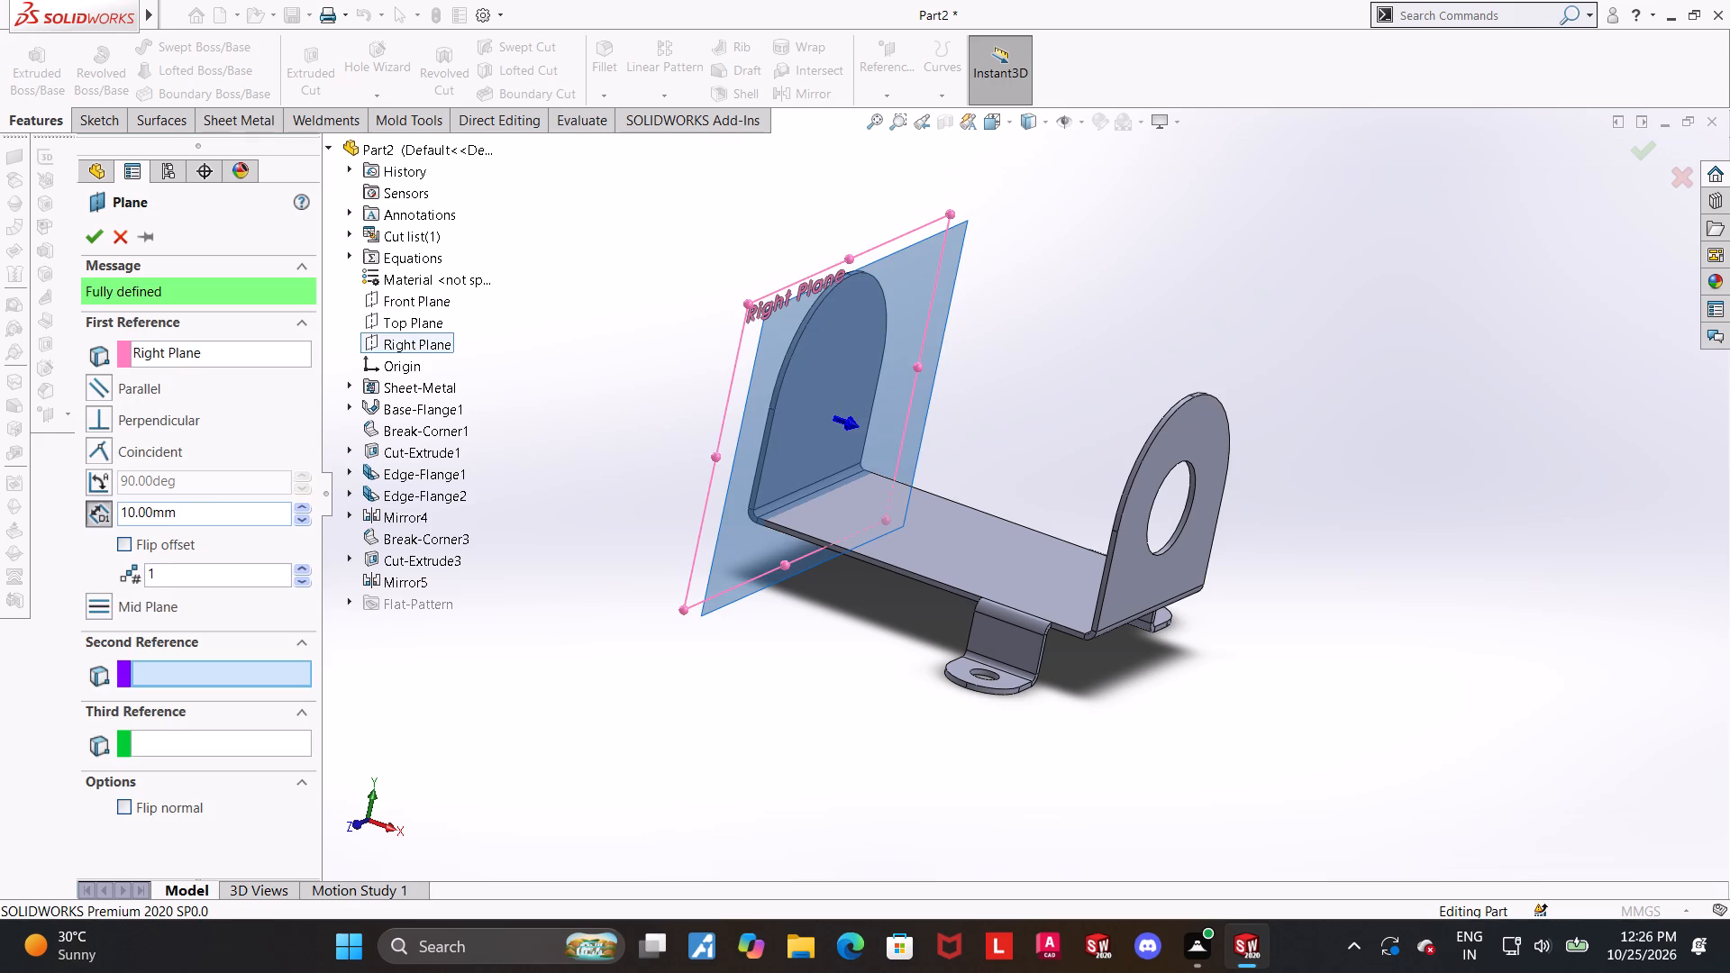
drag(217, 508, 0, 512)
key(1)
text(00)
key(Return)
middle_drag(1349, 754, 1388, 732)
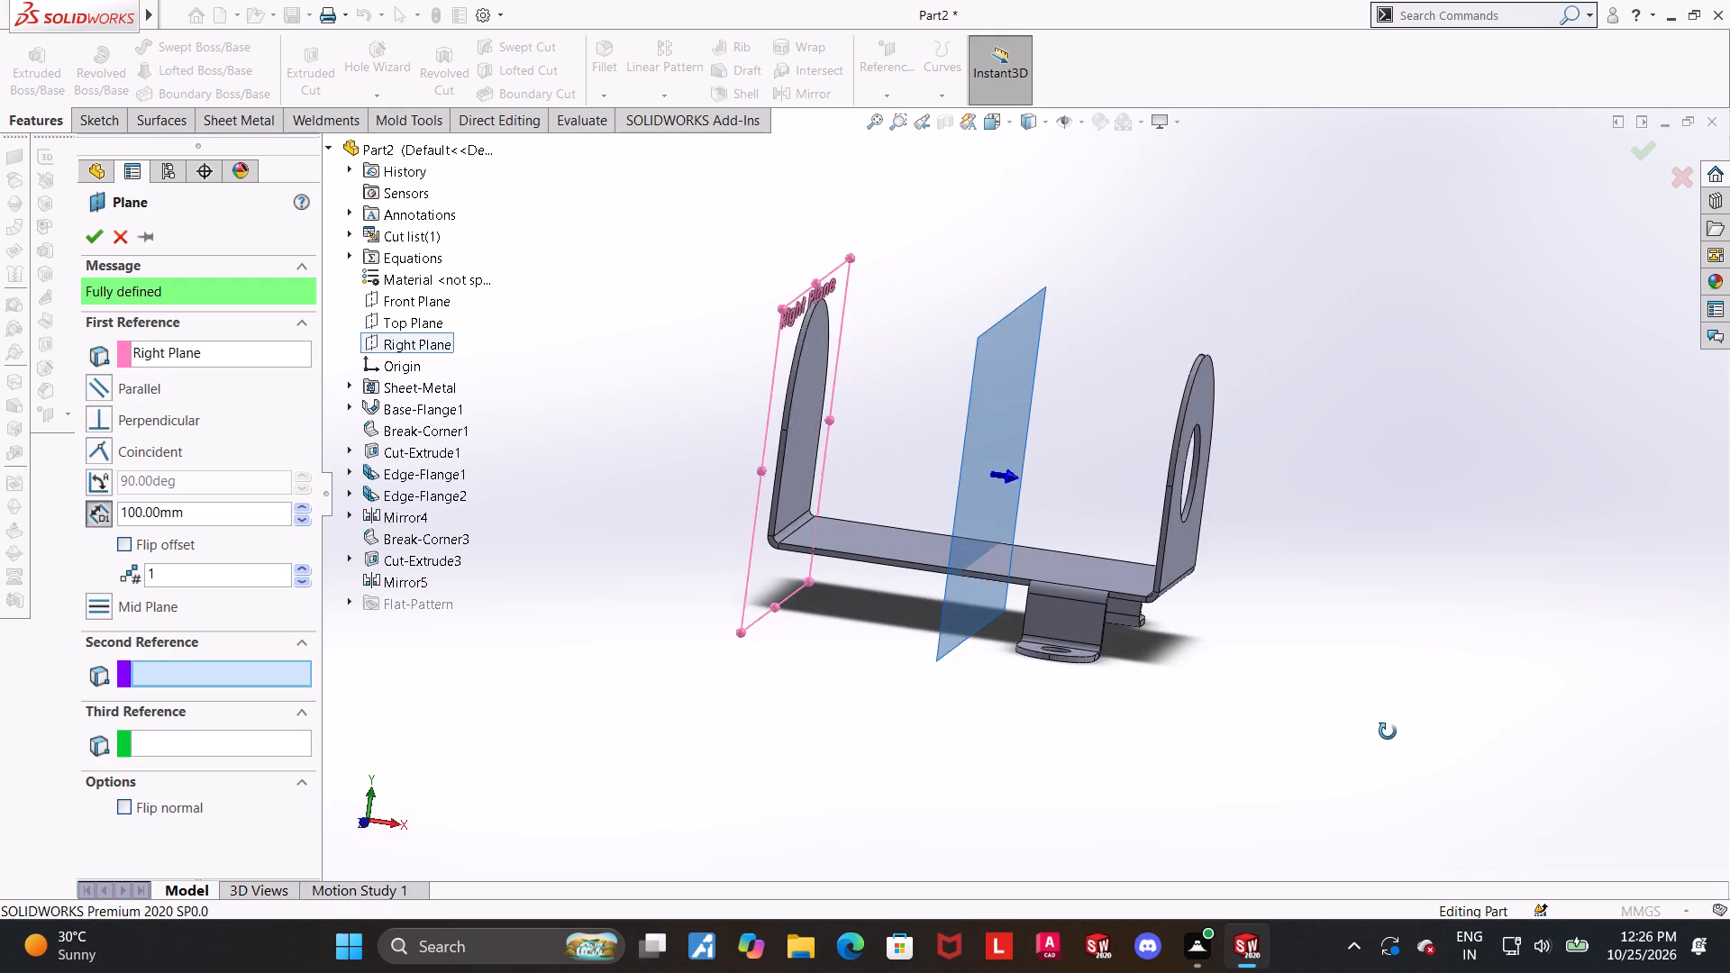
middle_drag(1388, 732, 1399, 730)
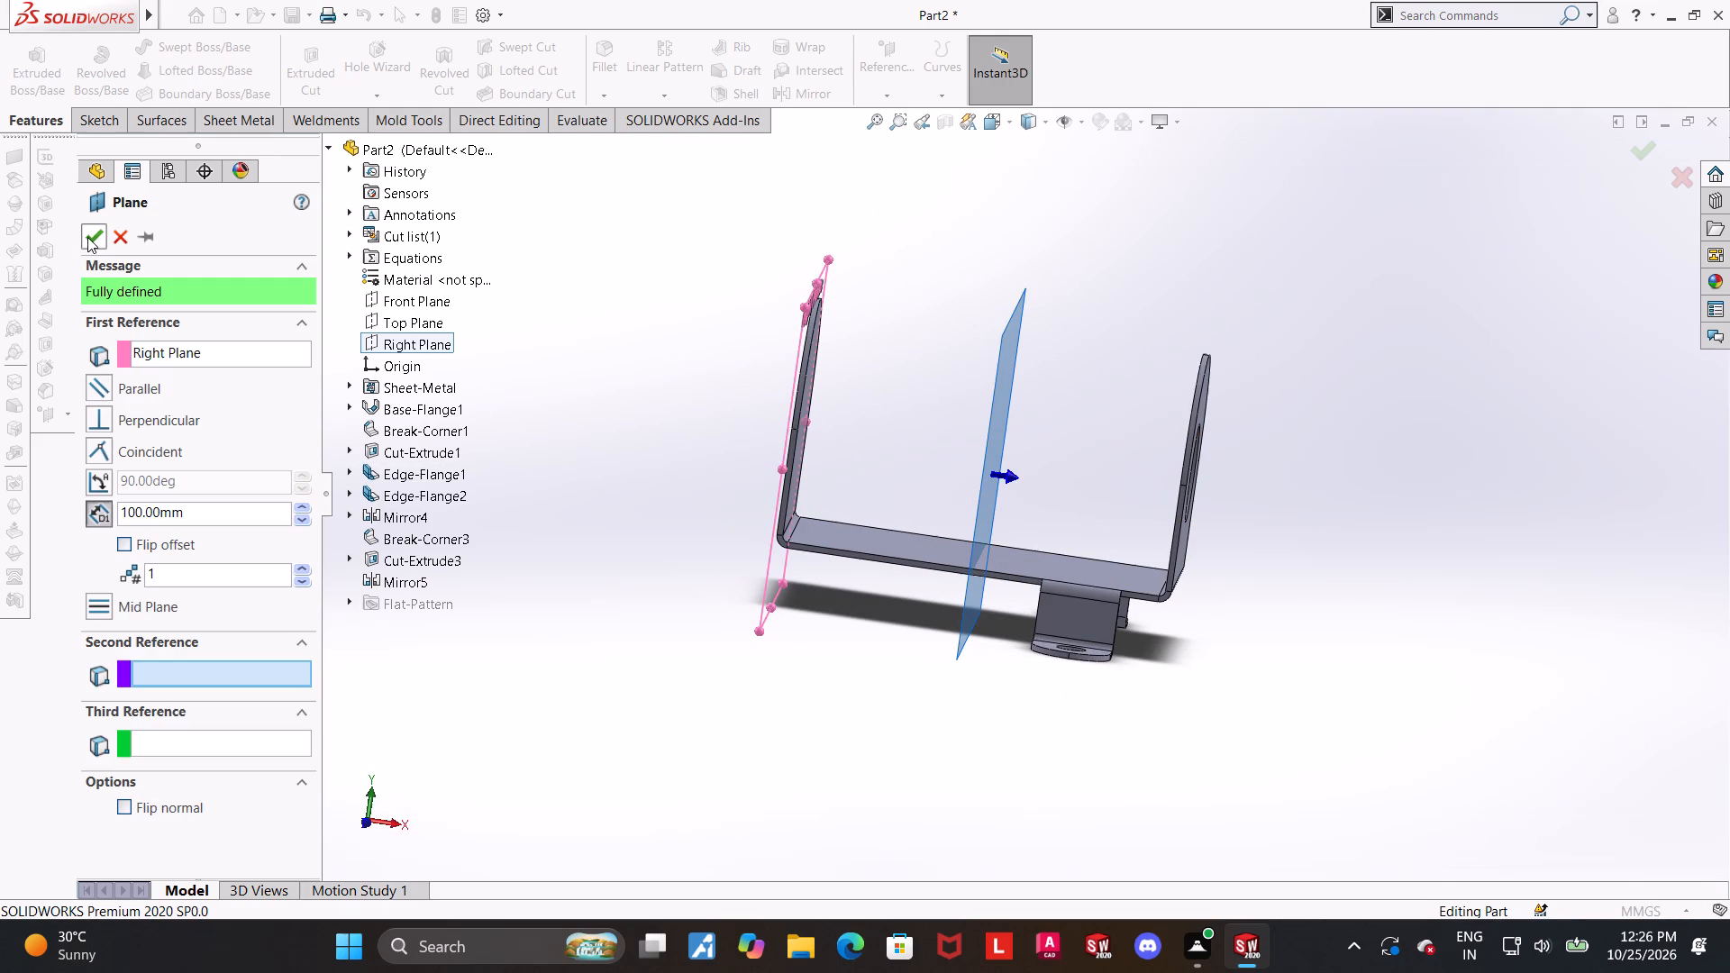
click(87, 237)
click(1302, 568)
Mirror Edge-Flange1, Edge-Flange2 and Mirror4 about Plane1 to add tabs with outward flanges at the base's other end.
middle_drag(1321, 561, 1293, 568)
scroll(1309, 471, down, 2)
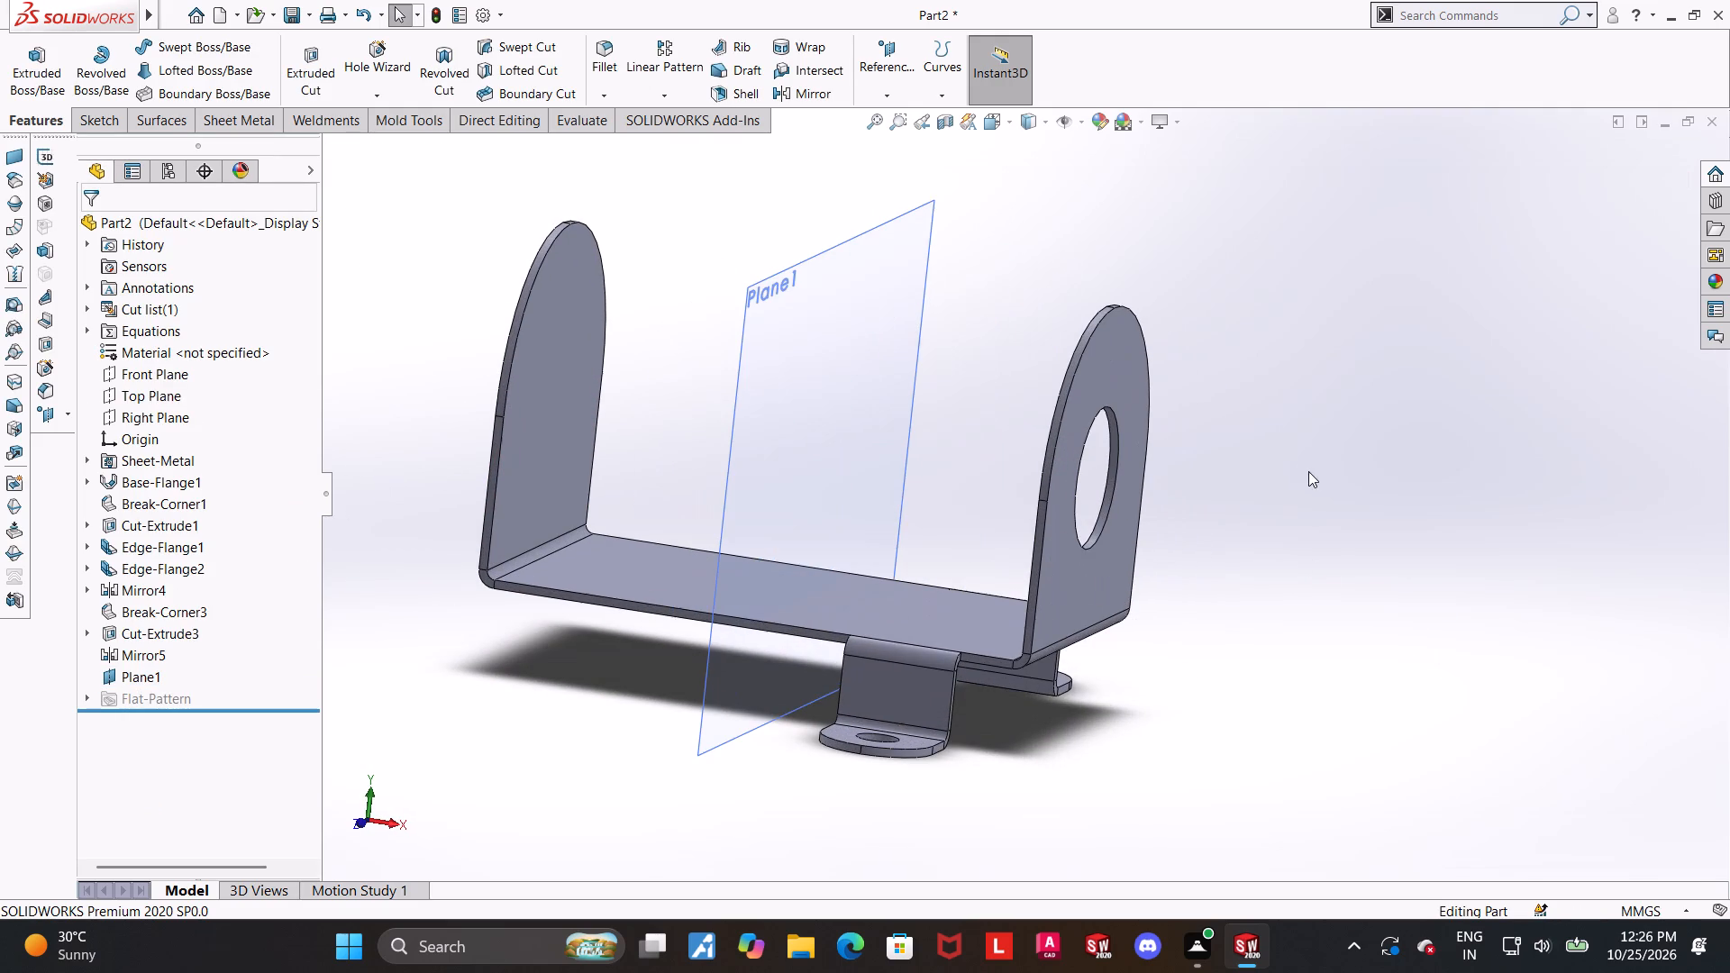
click(811, 89)
click(817, 312)
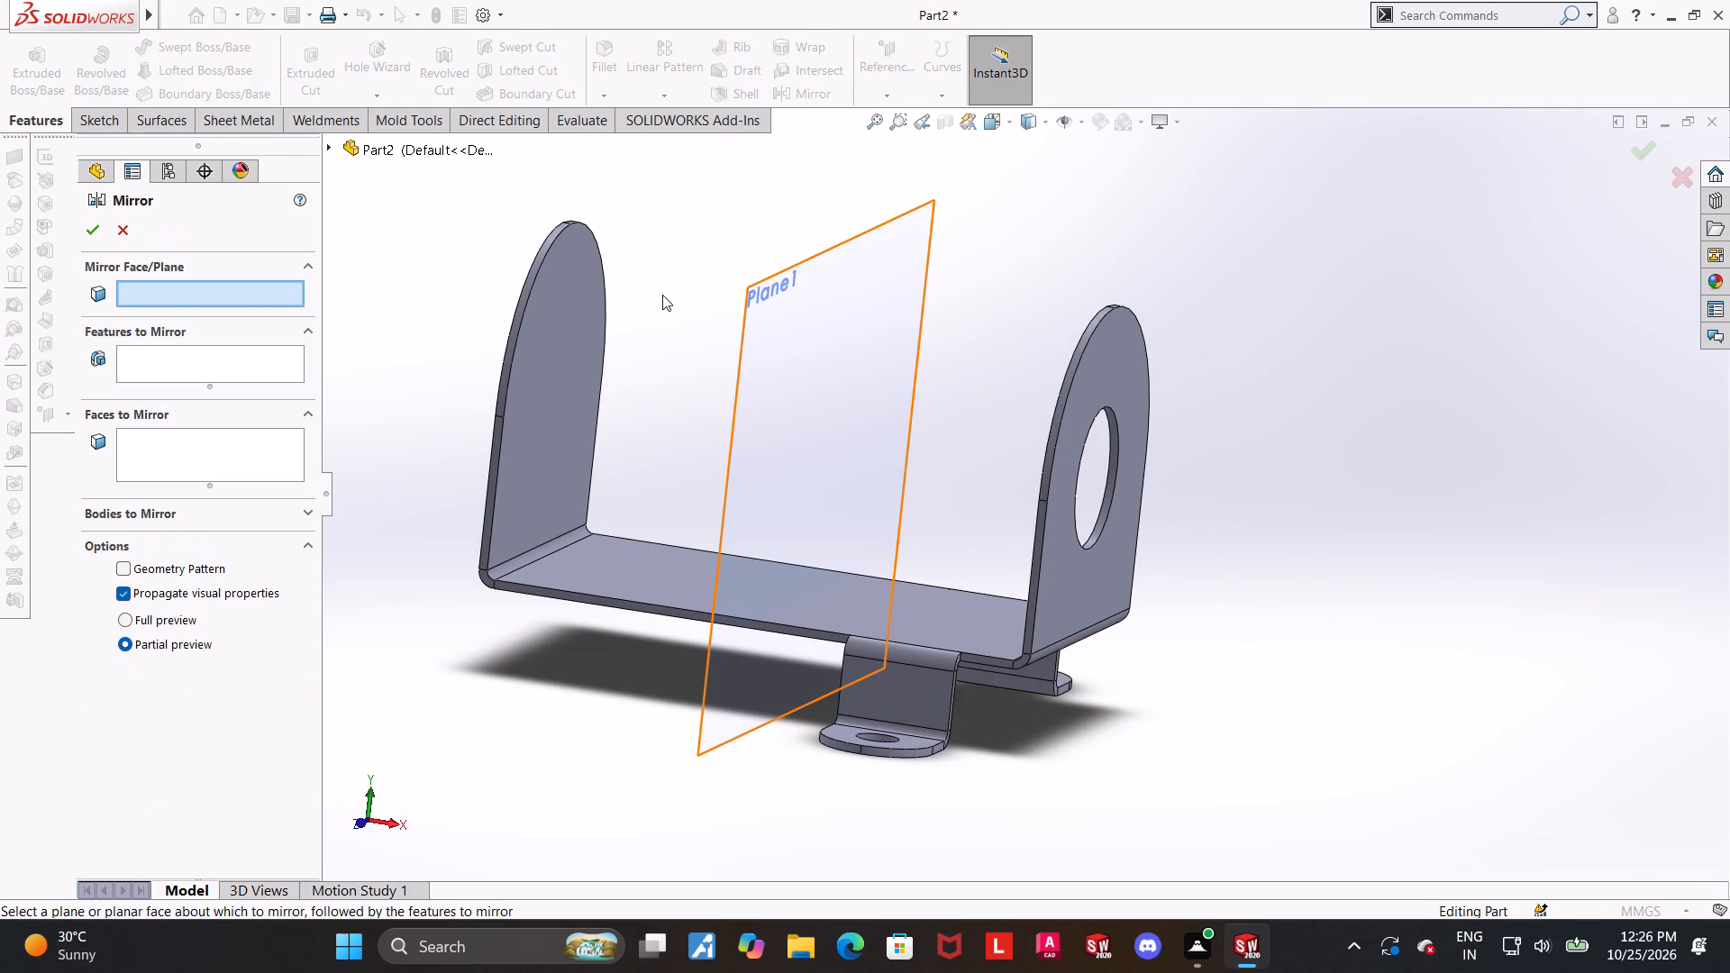
click(332, 146)
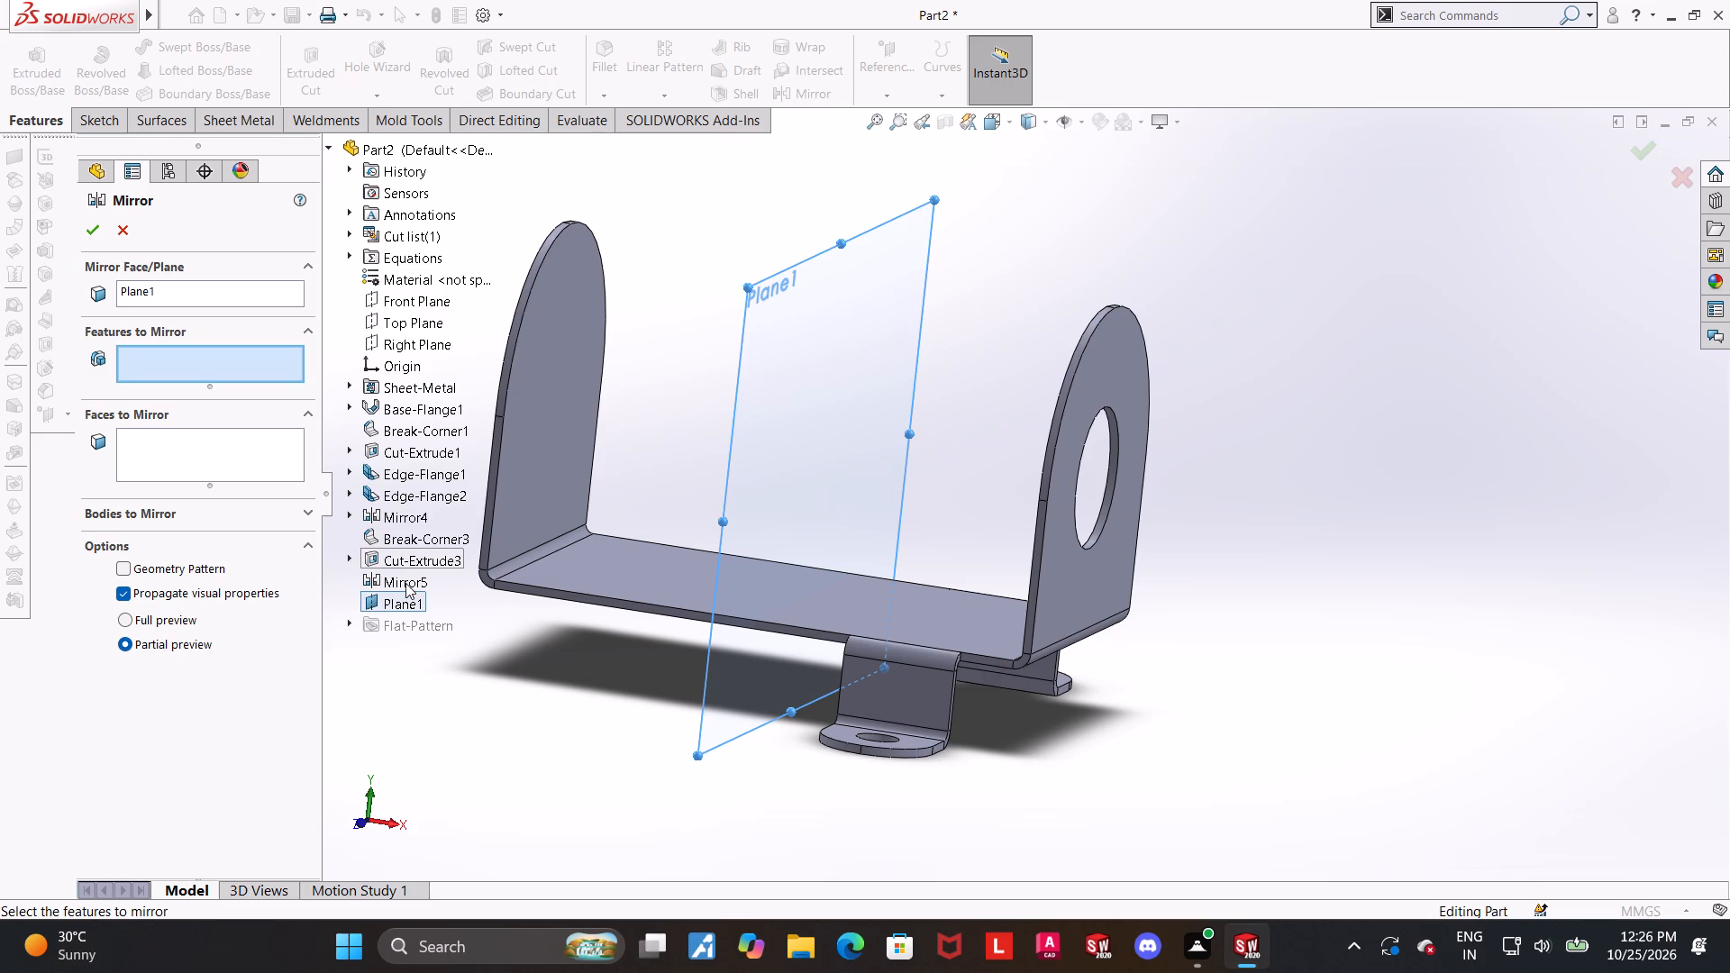
click(394, 478)
click(396, 492)
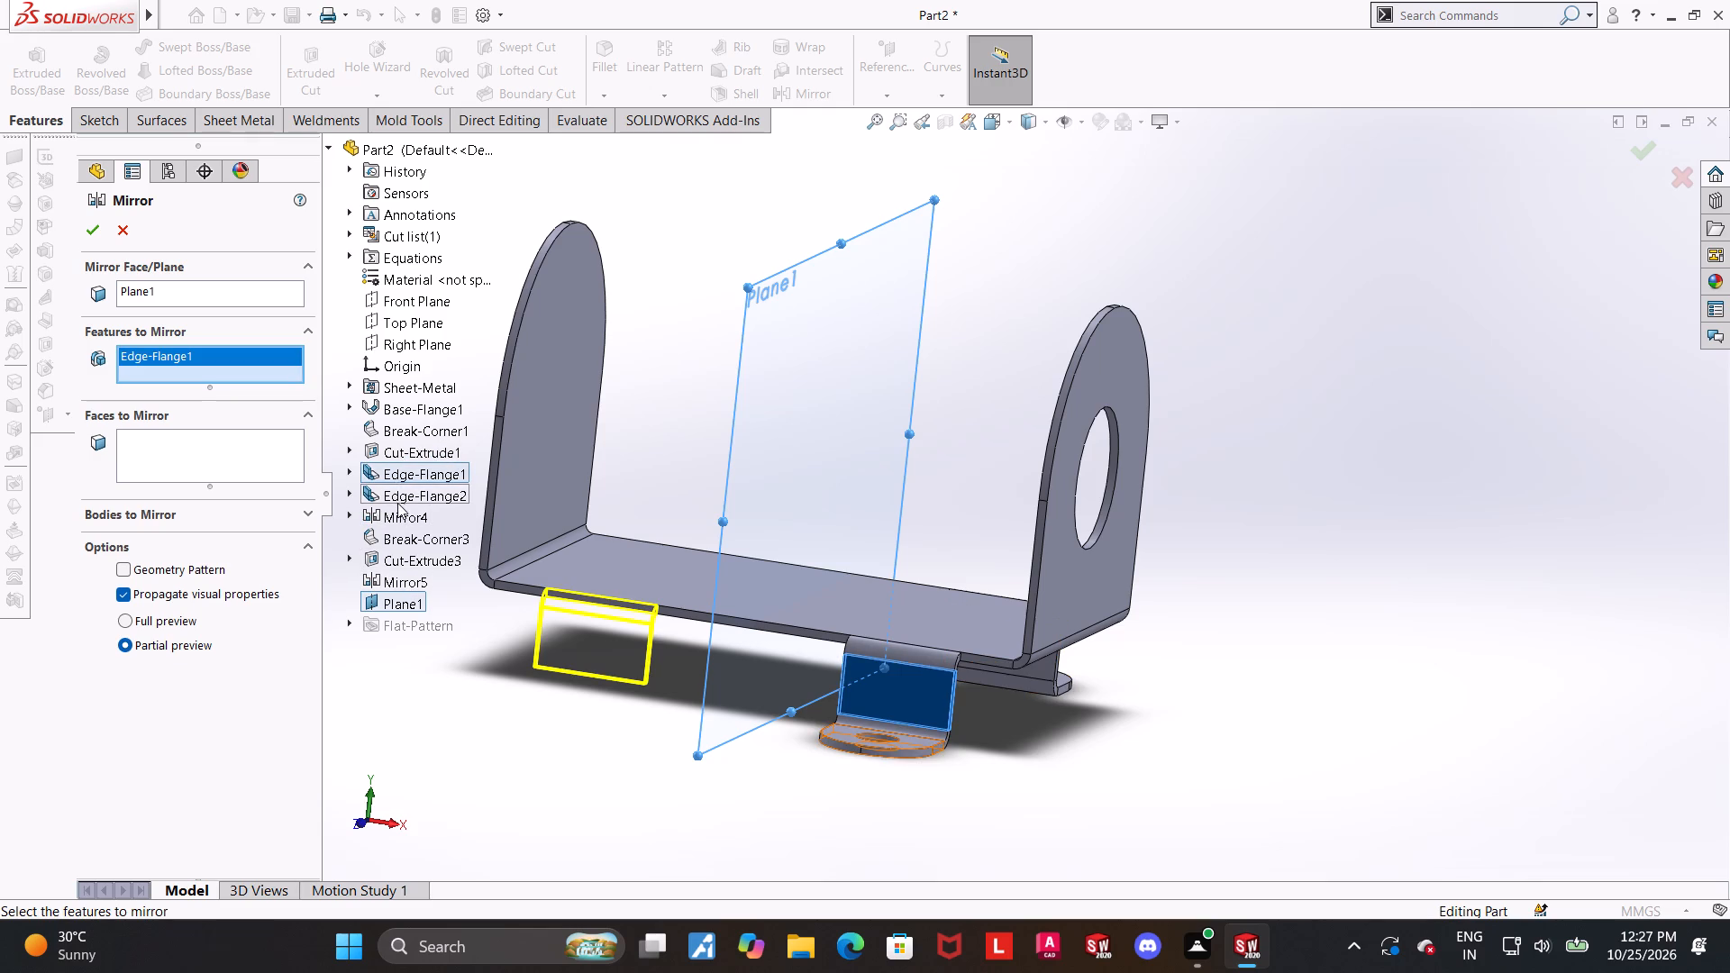
double_click(395, 497)
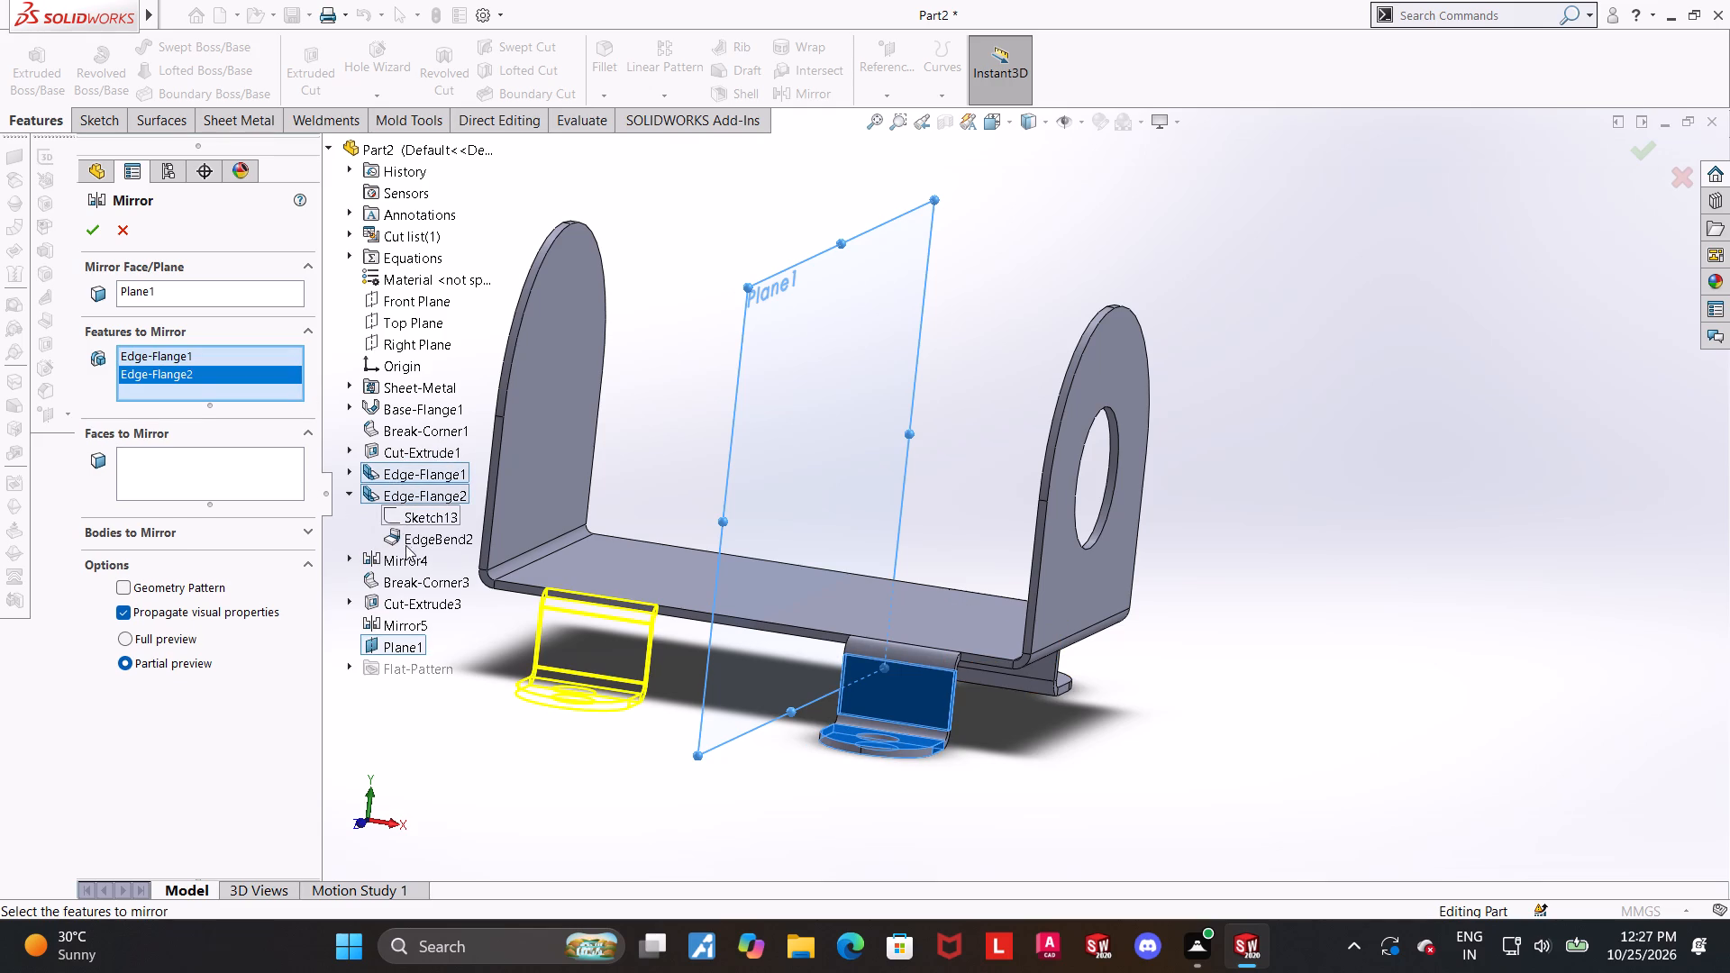
click(402, 550)
middle_drag(1124, 605, 1071, 648)
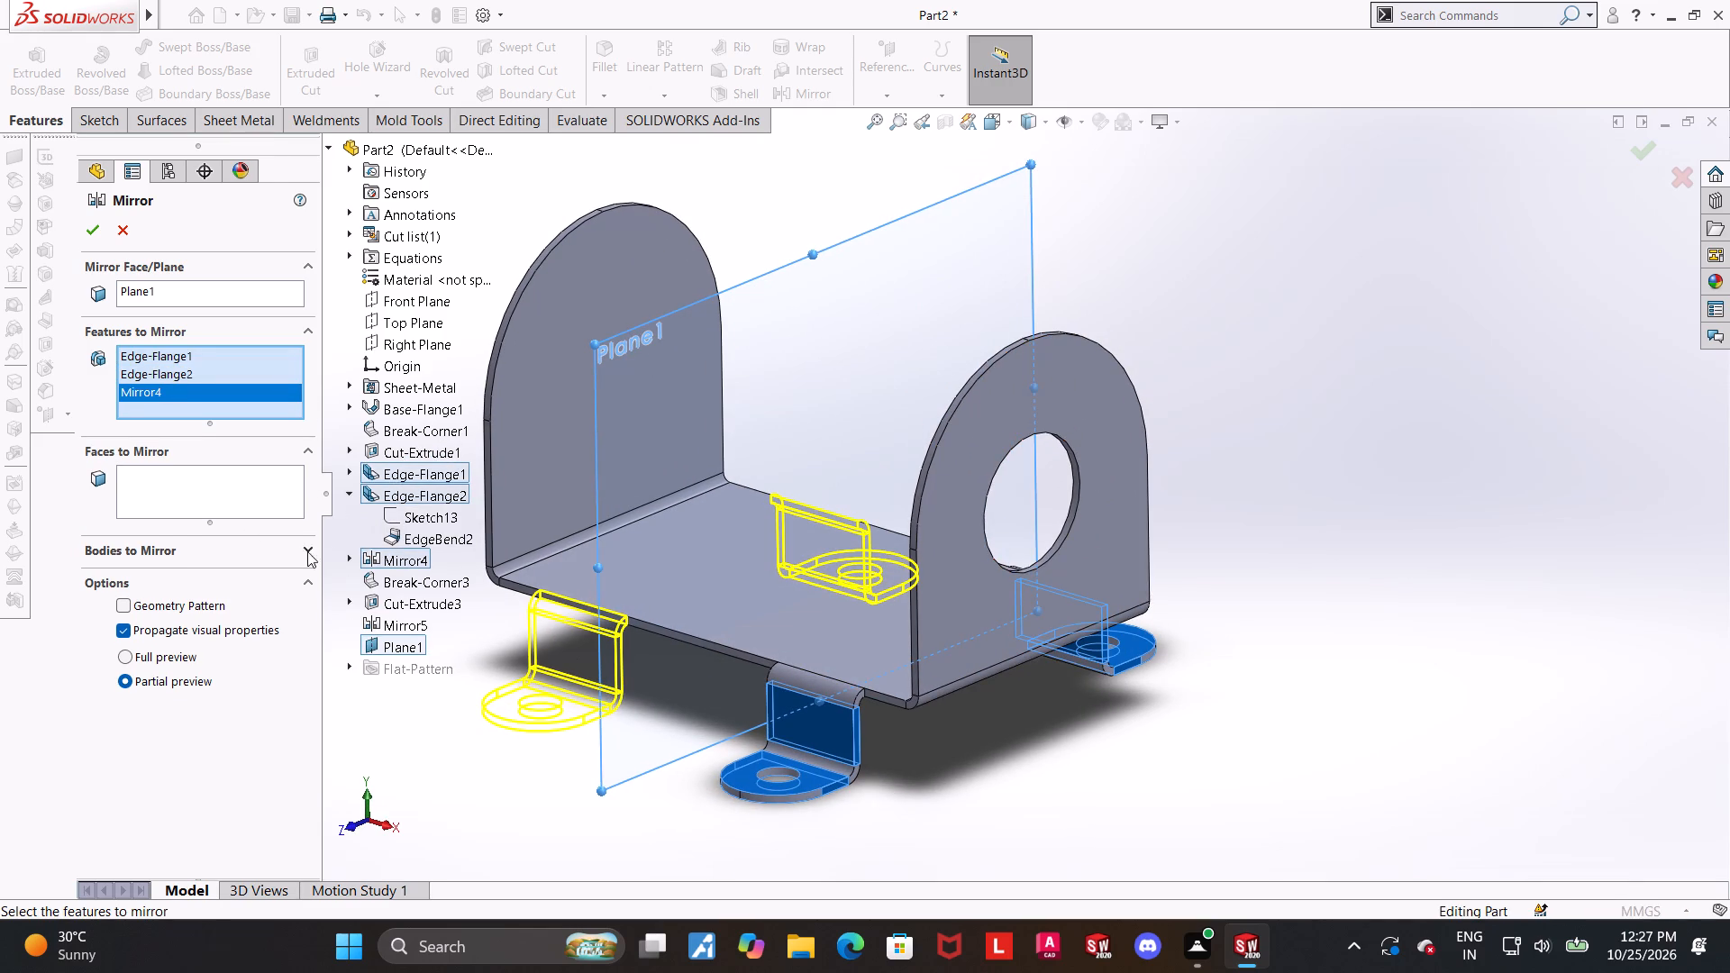
click(406, 589)
click(1049, 363)
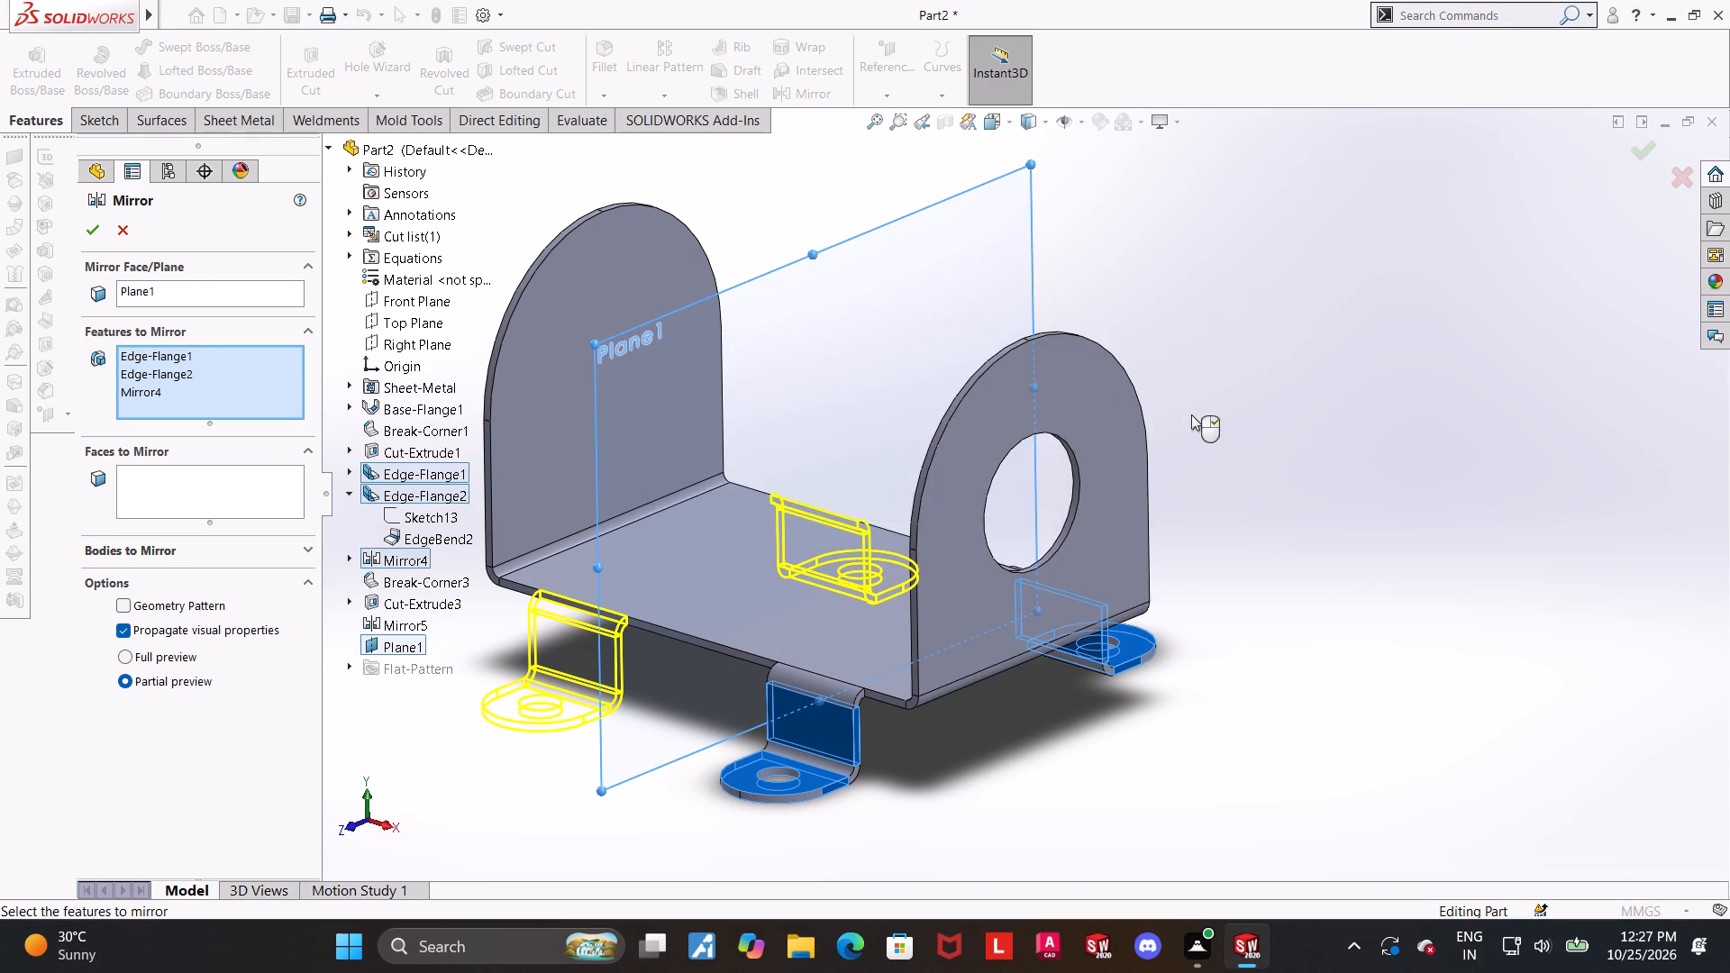
click(87, 232)
click(1349, 499)
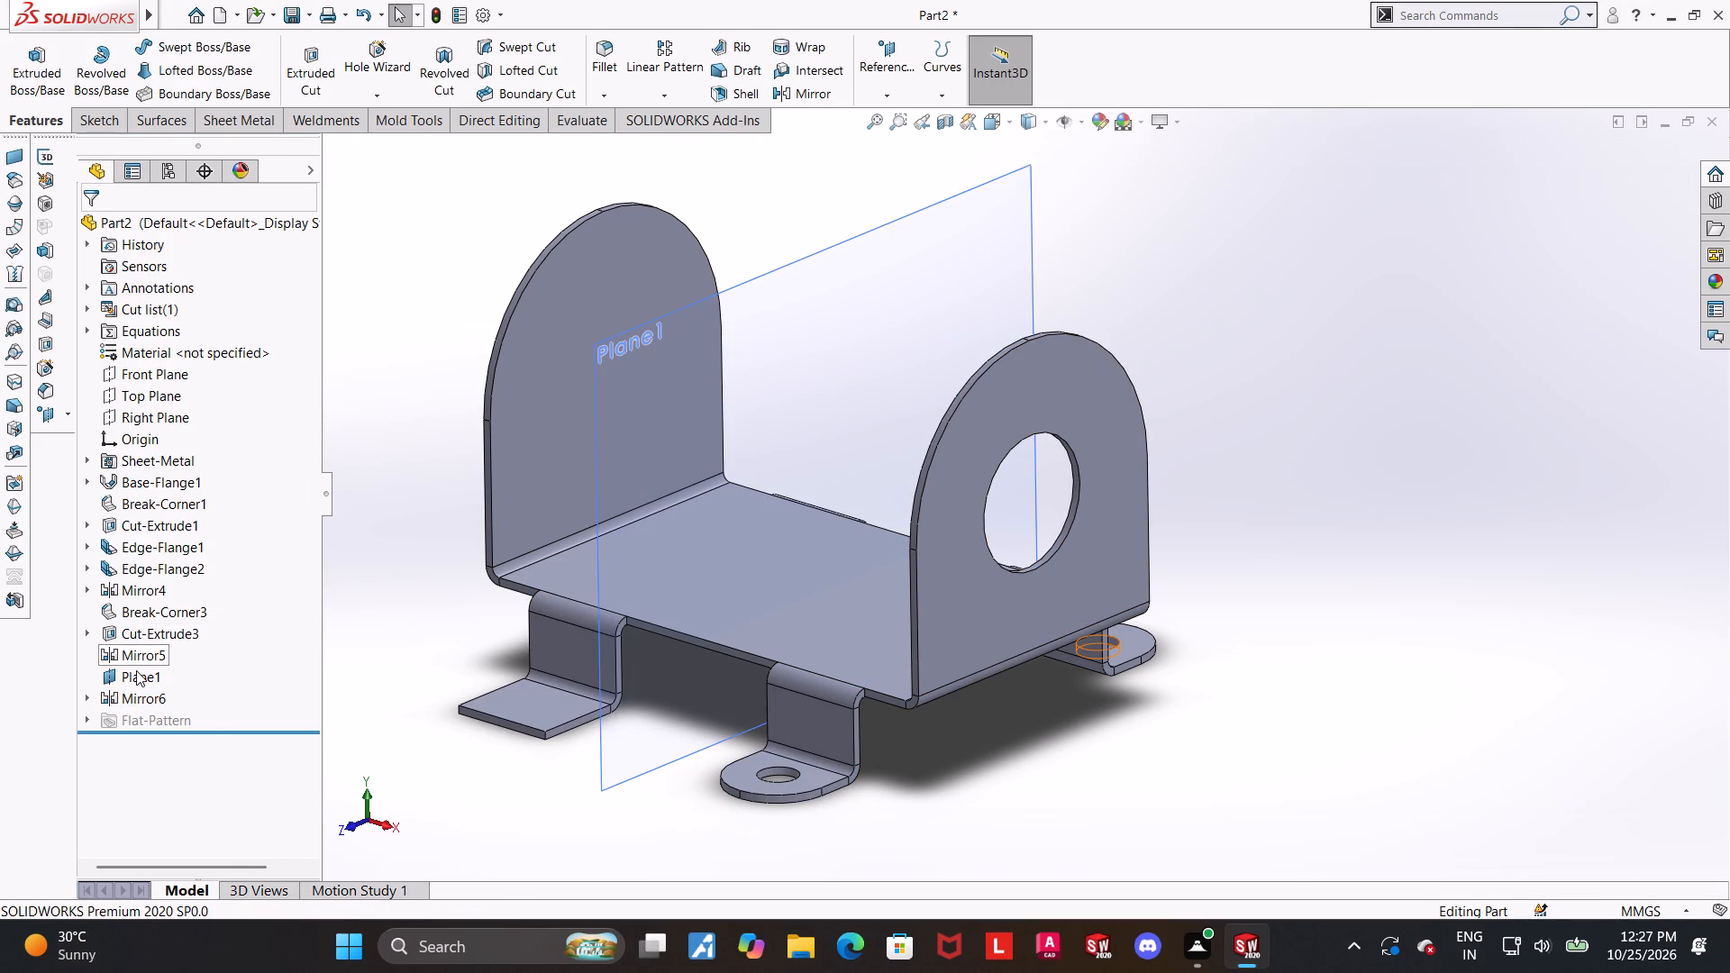
Hide the reference plane Plane1.
right_click(136, 670)
click(188, 518)
Round the corners of the two newly mirrored outward flanges with a 20 mm Break Corner fillet.
click(500, 701)
scroll(619, 681, up, 5)
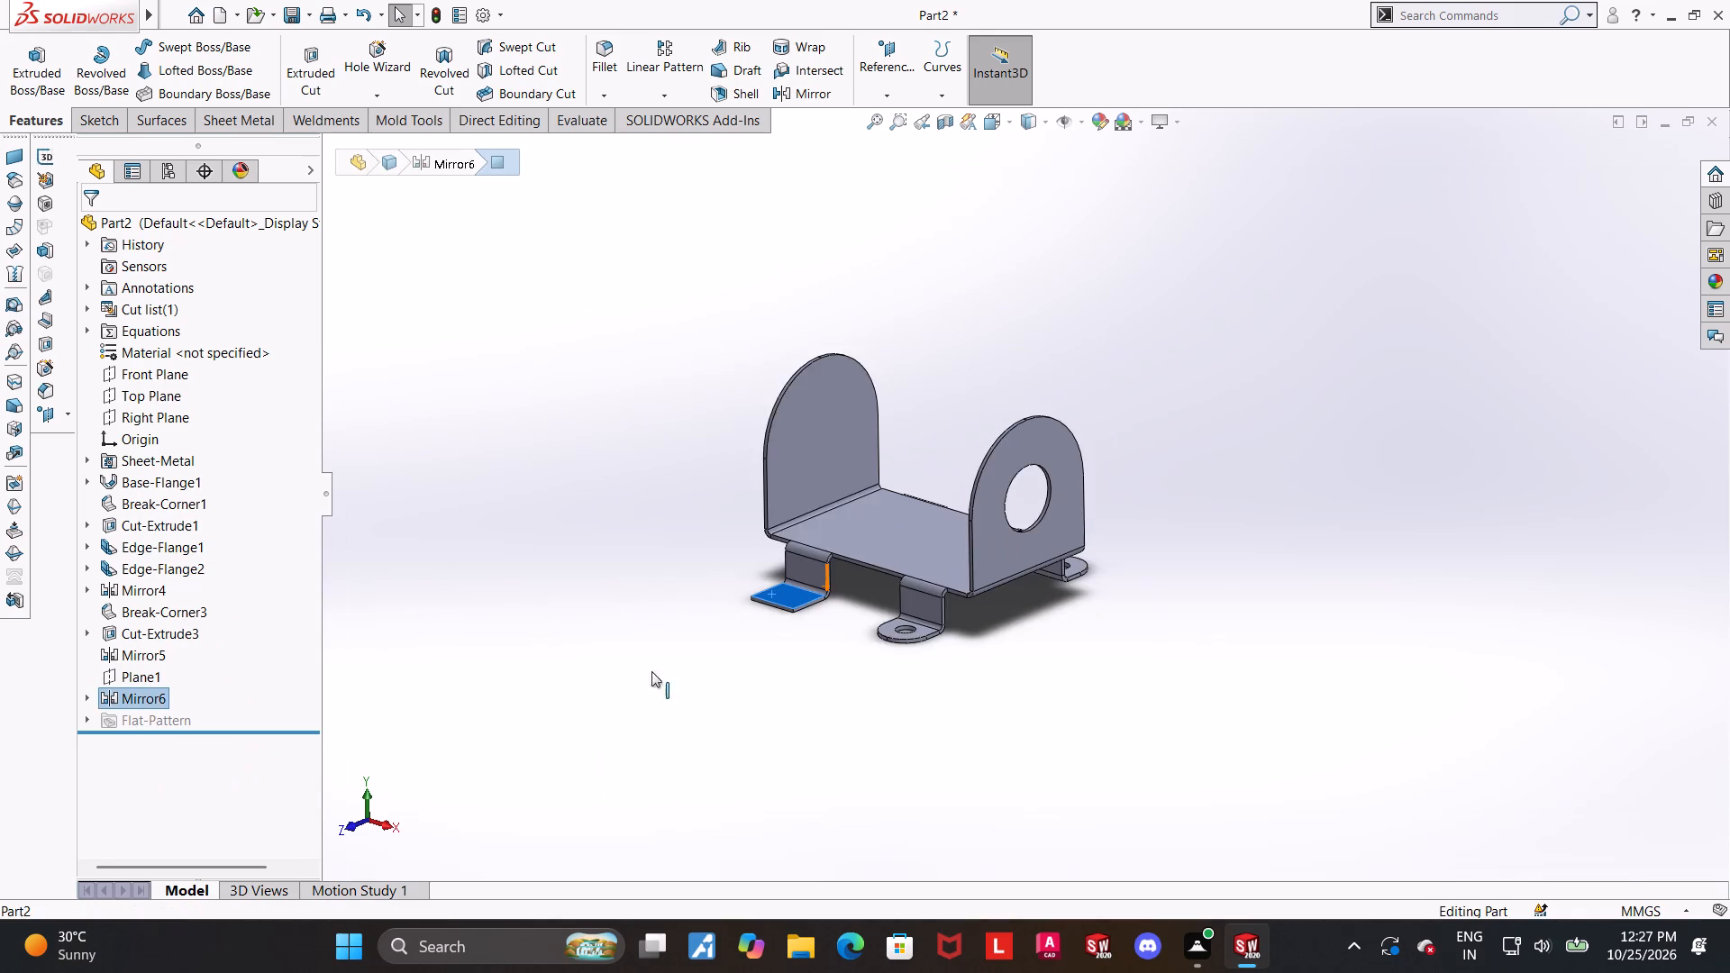
drag(808, 697, 829, 676)
middle_drag(1117, 558, 1125, 713)
scroll(1107, 541, down, 2)
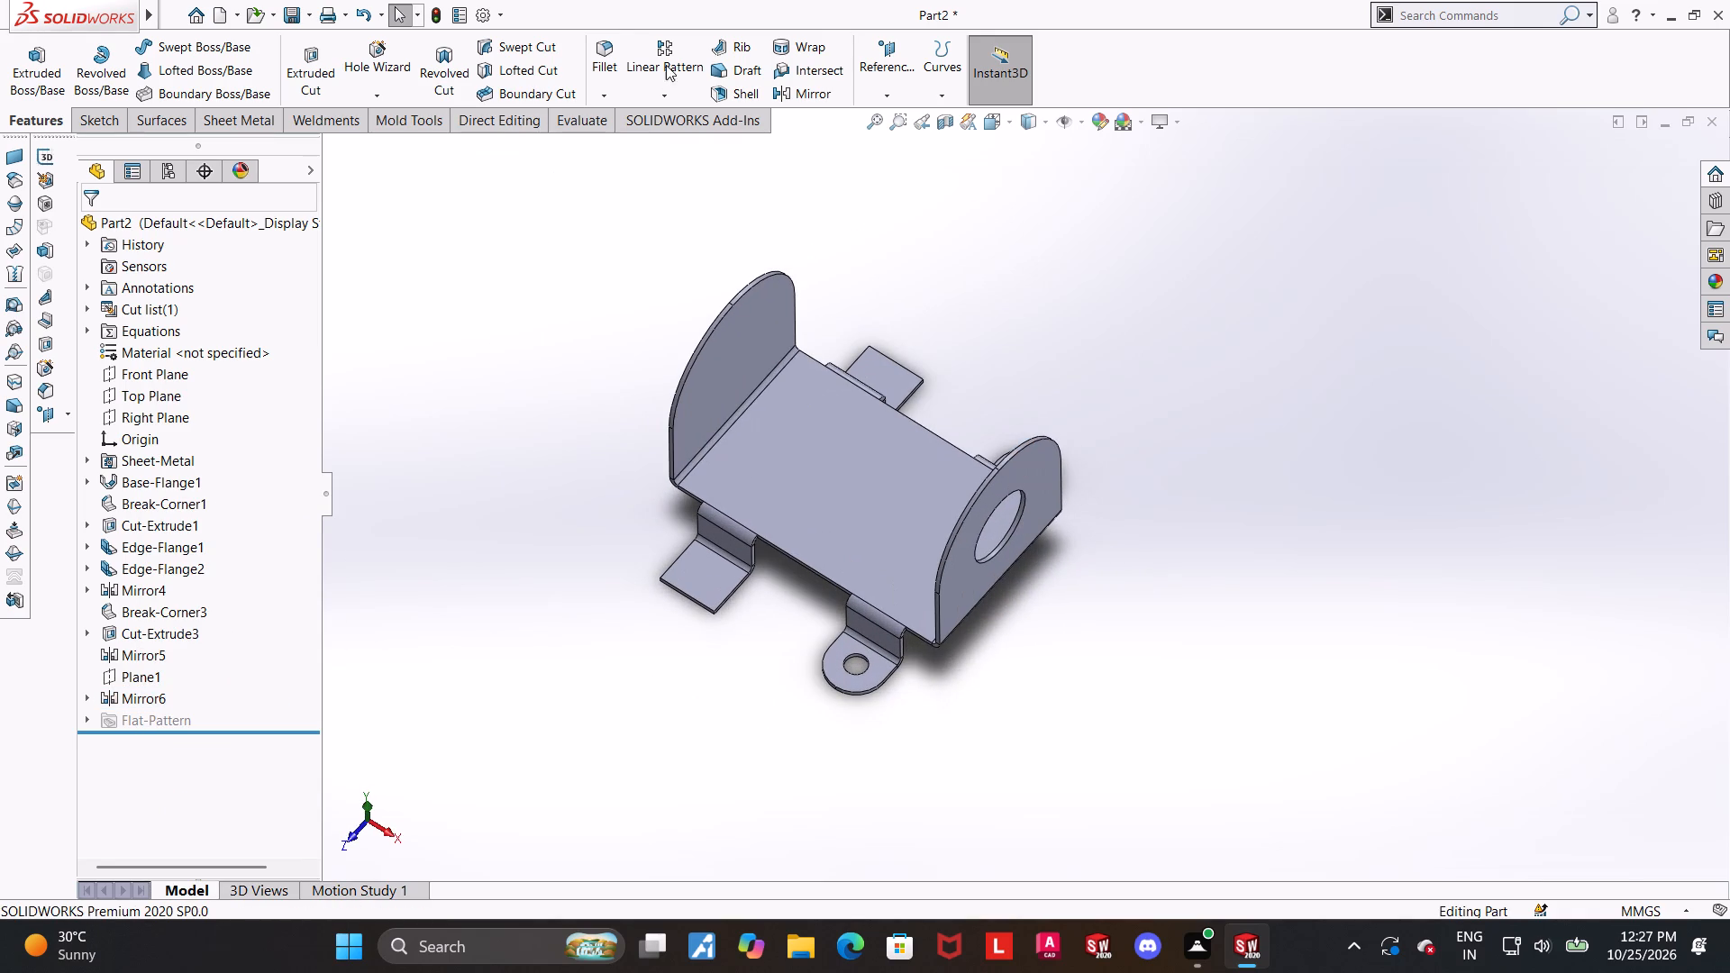
click(212, 114)
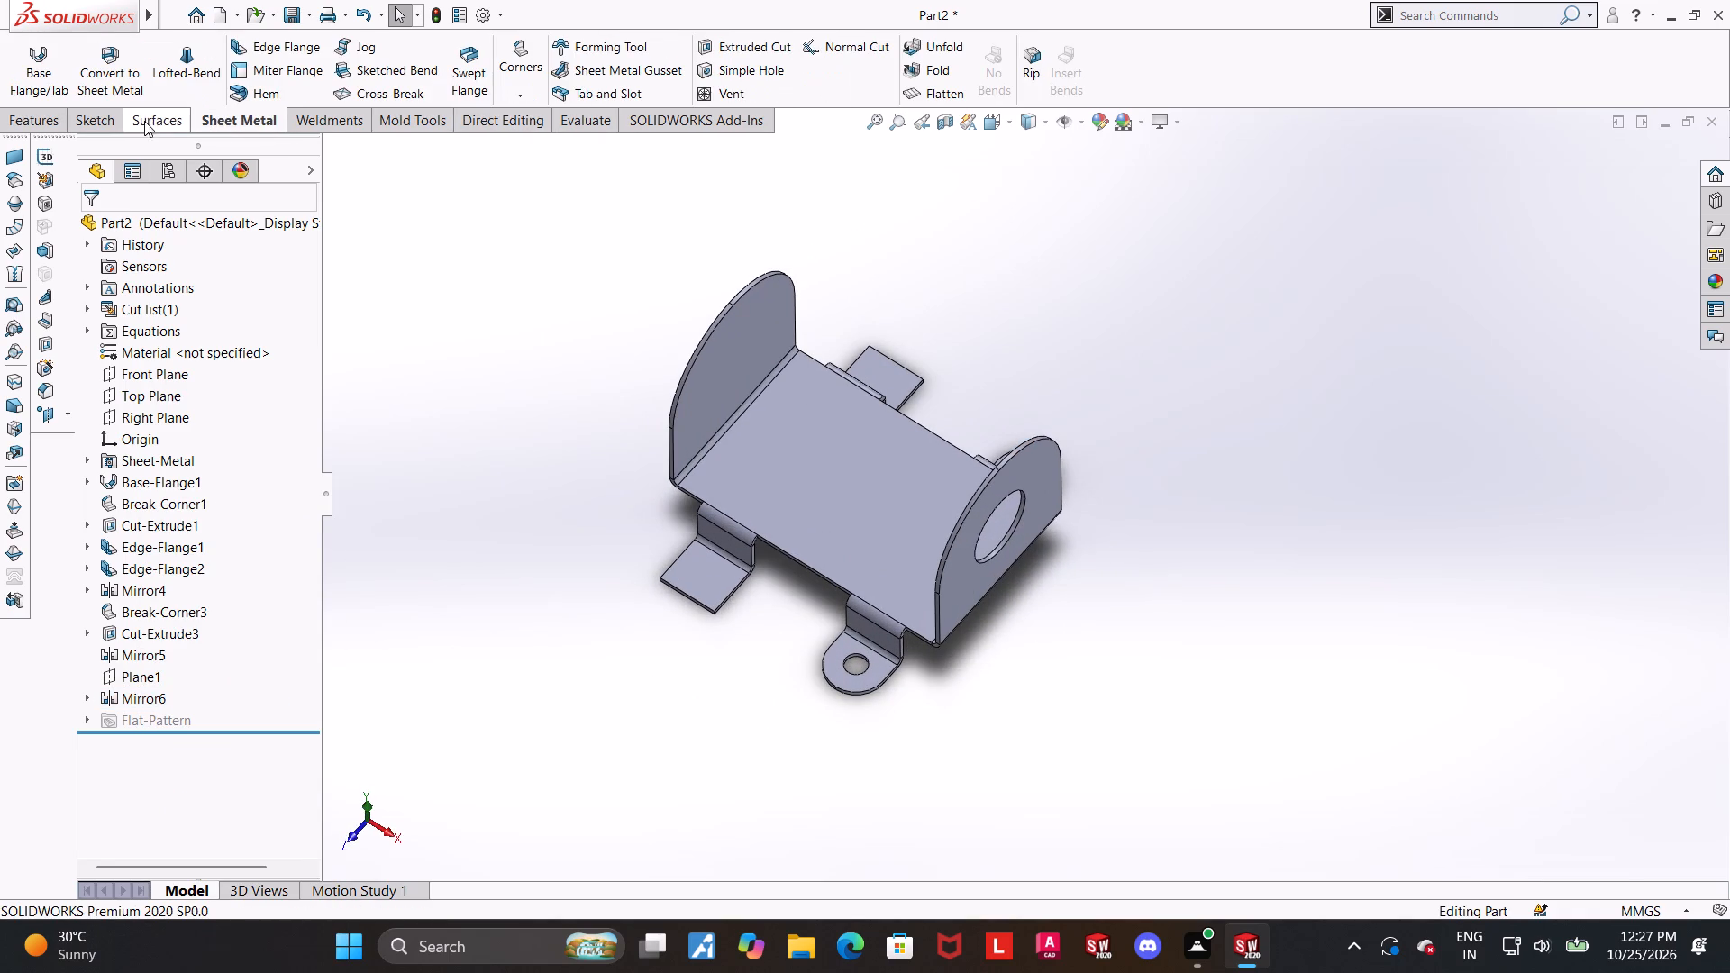
click(514, 105)
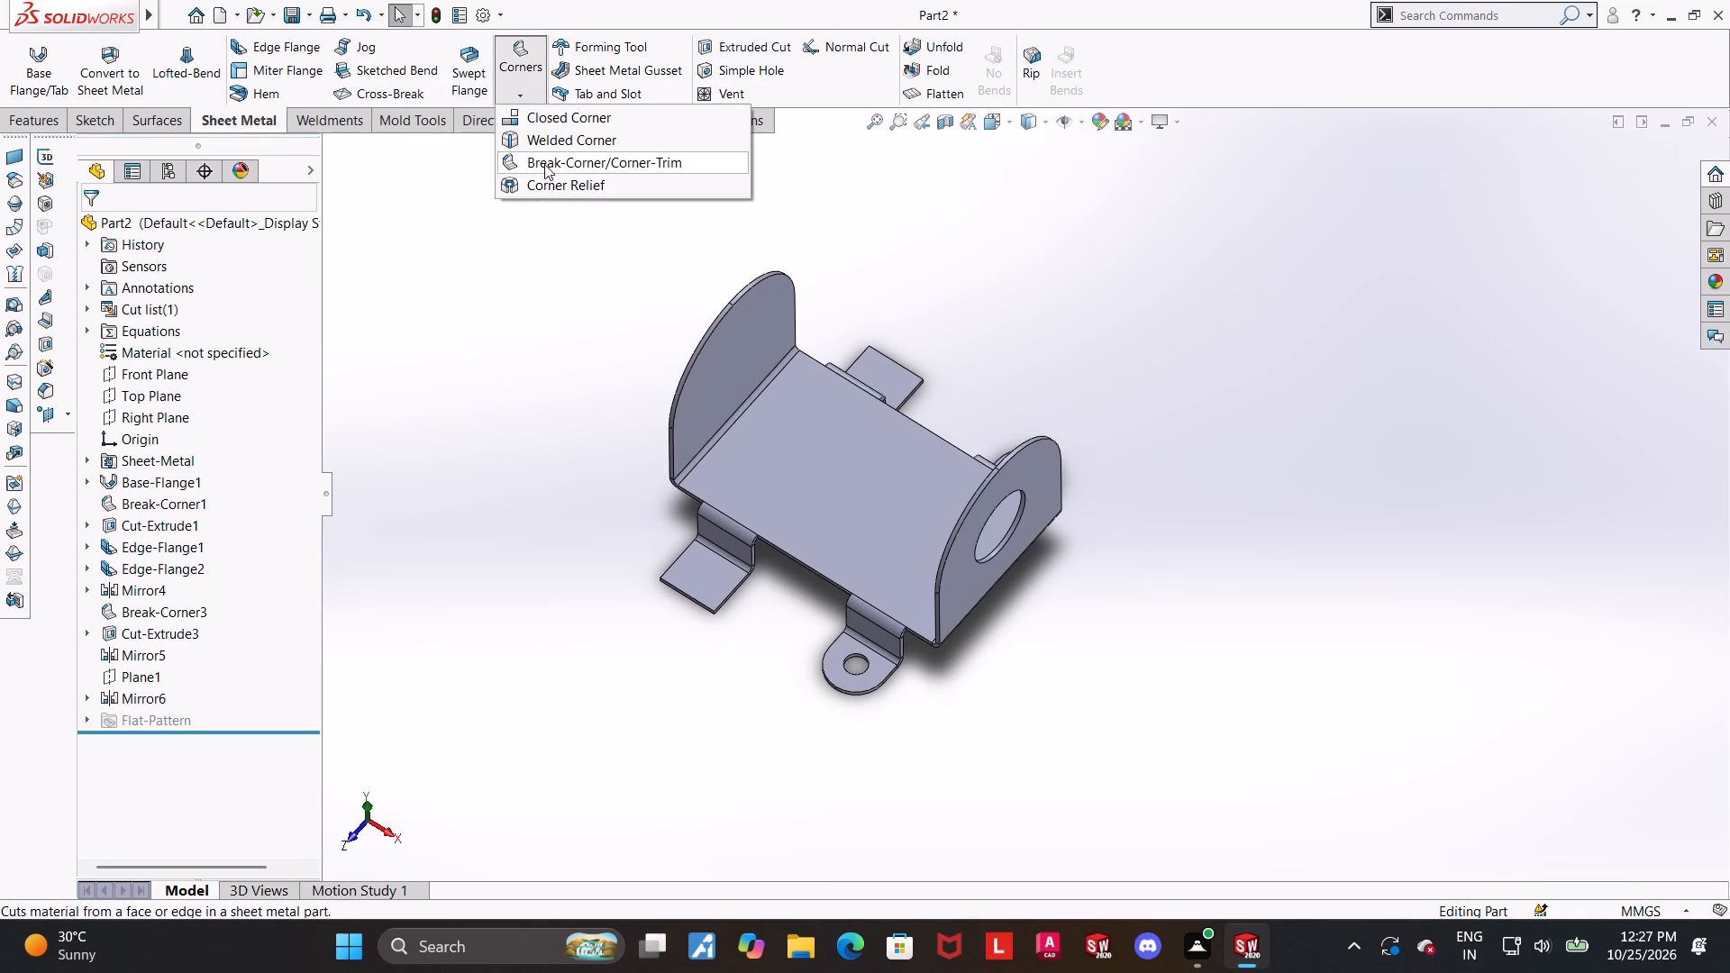
click(544, 164)
click(714, 583)
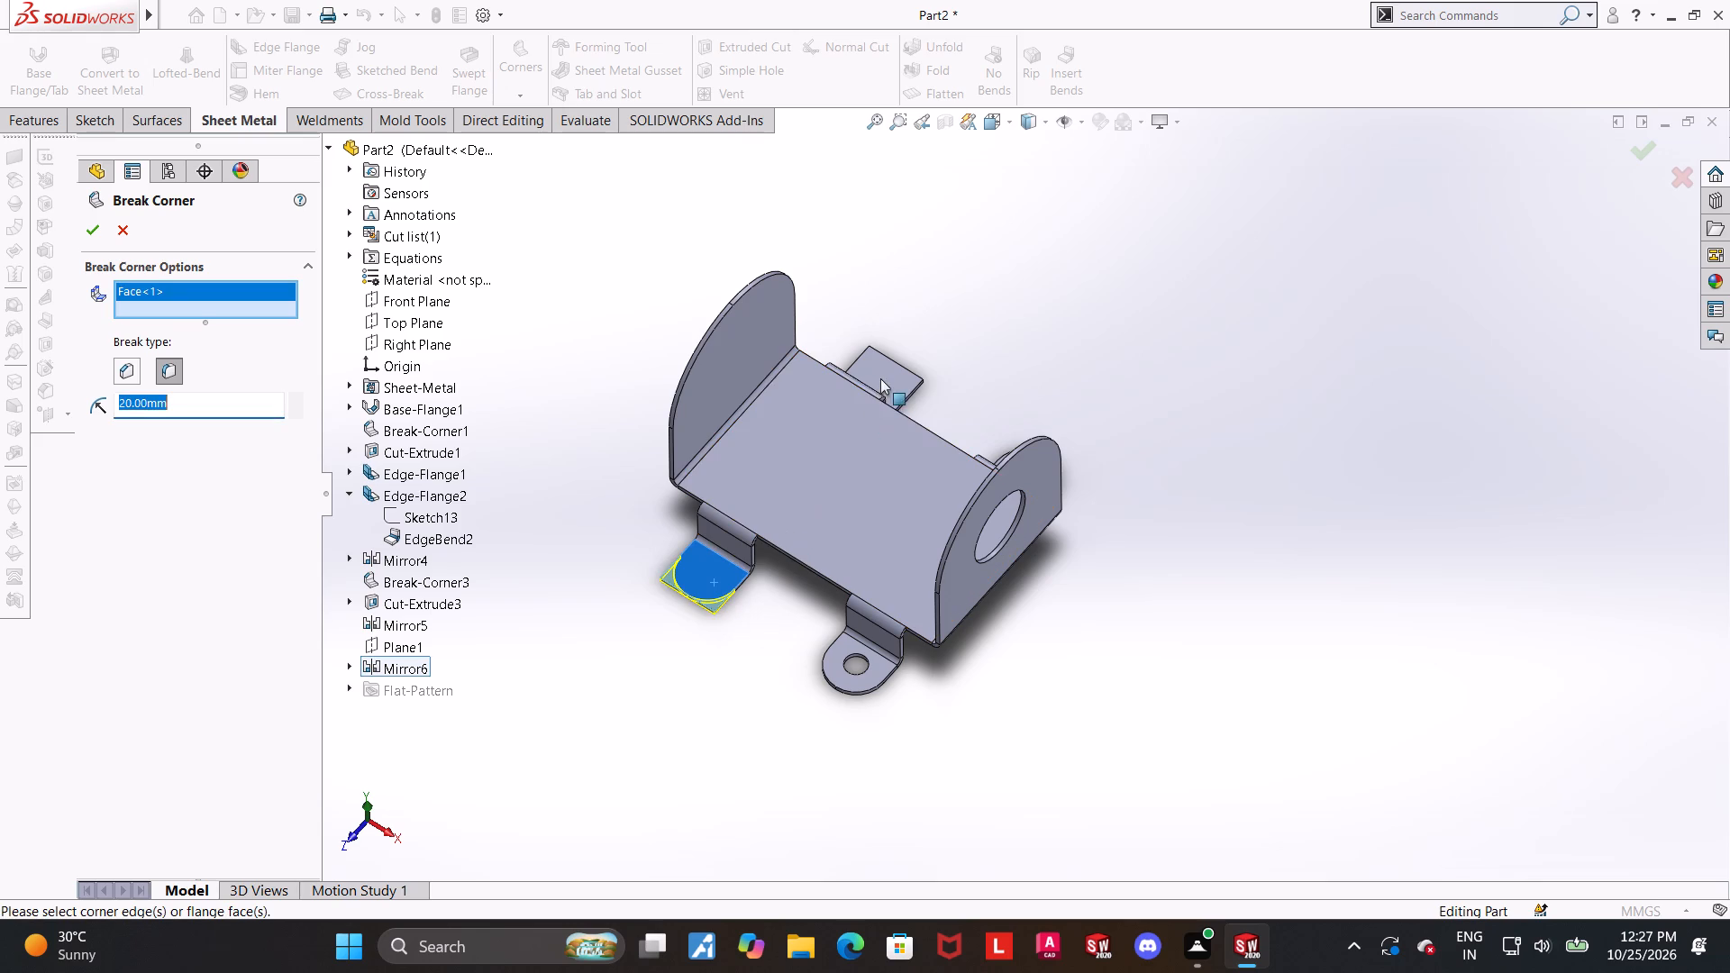
click(880, 378)
click(104, 225)
click(718, 651)
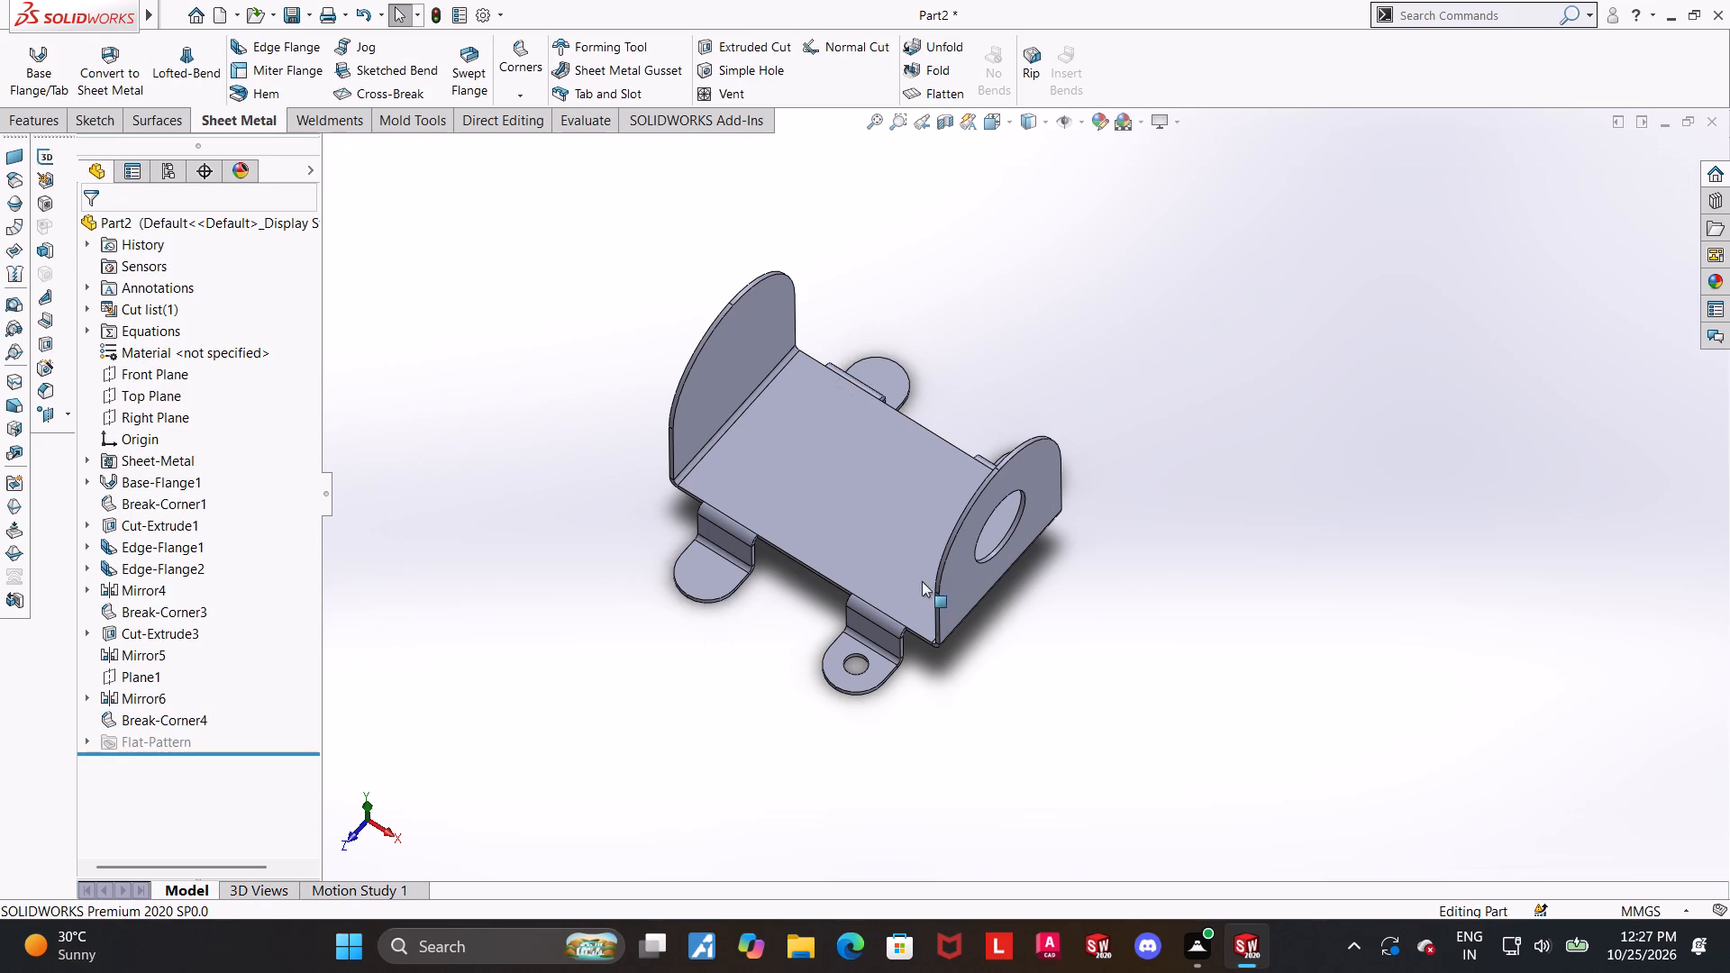
Mirror the outward flange holes, Cut-Extrude3 and Mirror5, about Plane1 onto the two newly rounded flanges.
scroll(1038, 402, down, 2)
middle_drag(992, 460, 1010, 385)
middle_drag(1311, 714, 1285, 854)
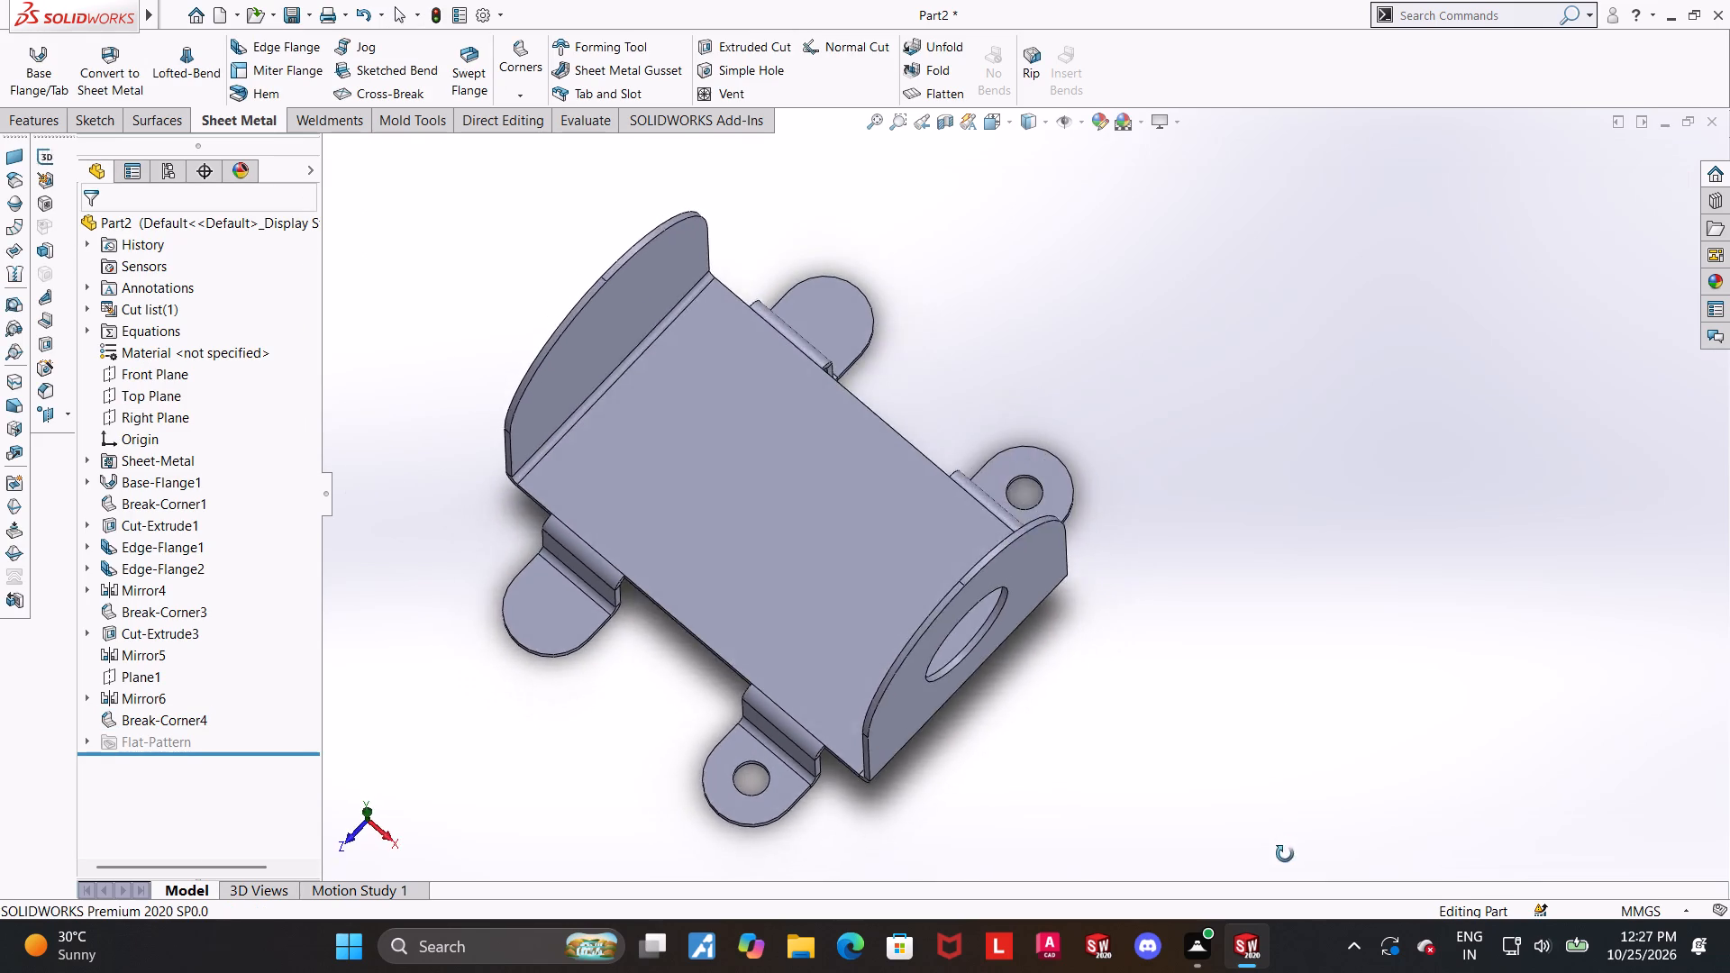
middle_drag(1285, 854, 1292, 643)
scroll(1280, 641, up, 2)
scroll(773, 613, down, 2)
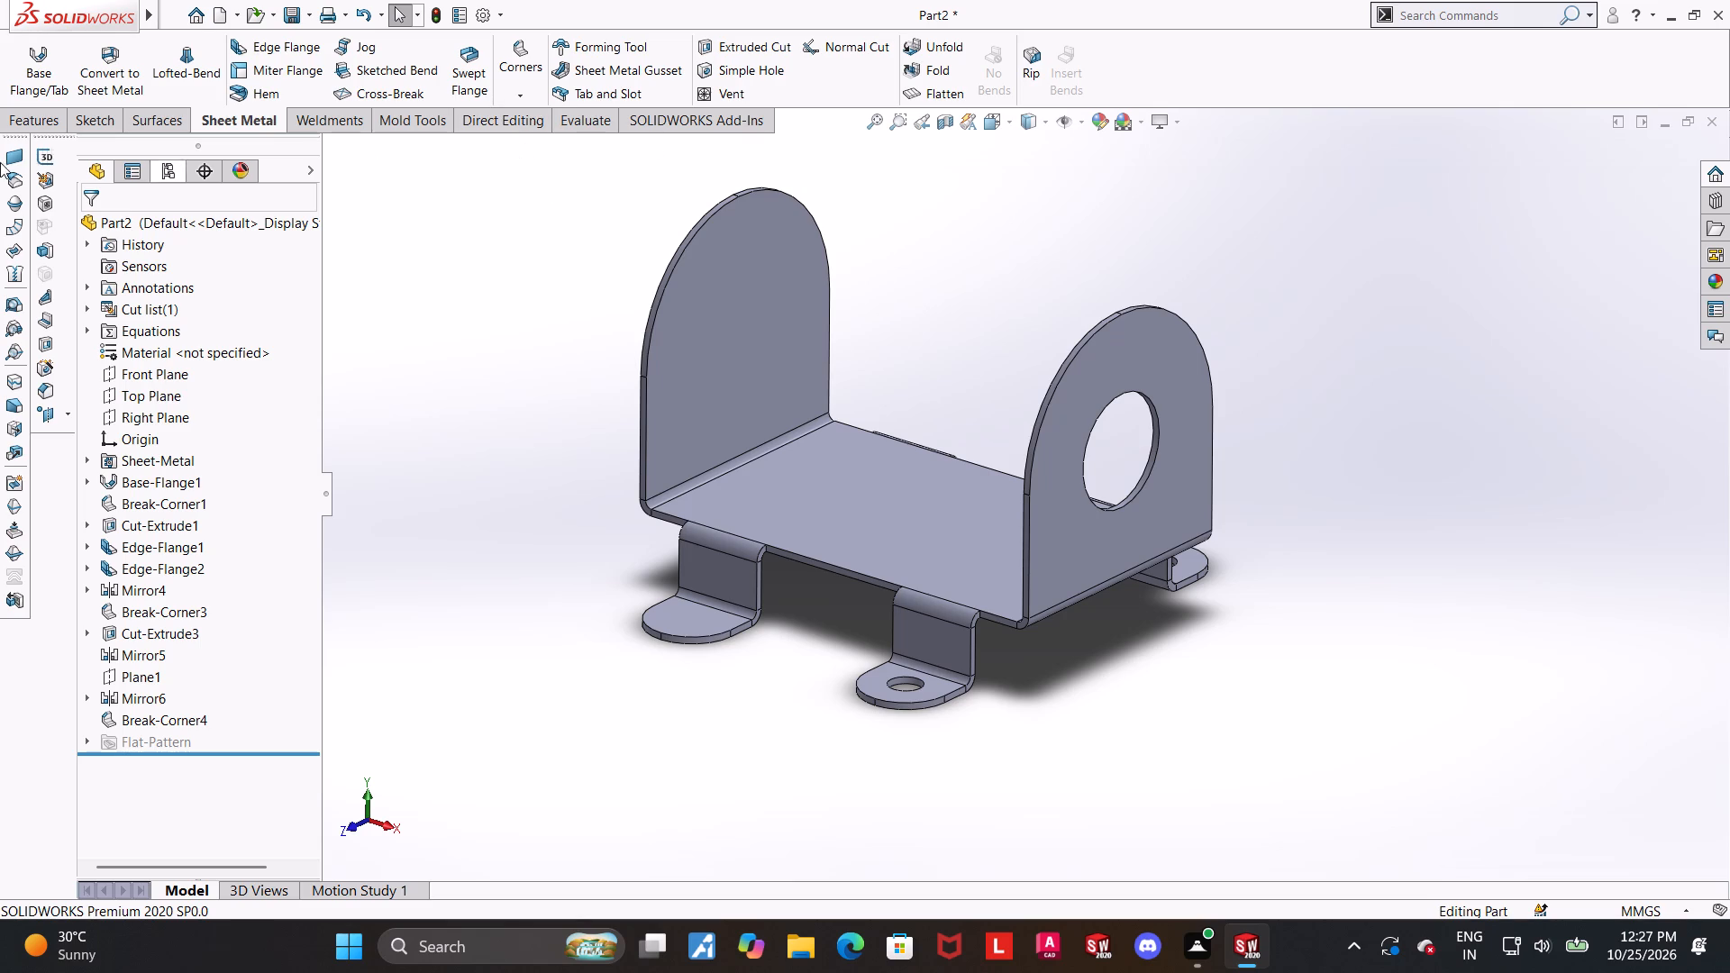
click(48, 115)
click(827, 91)
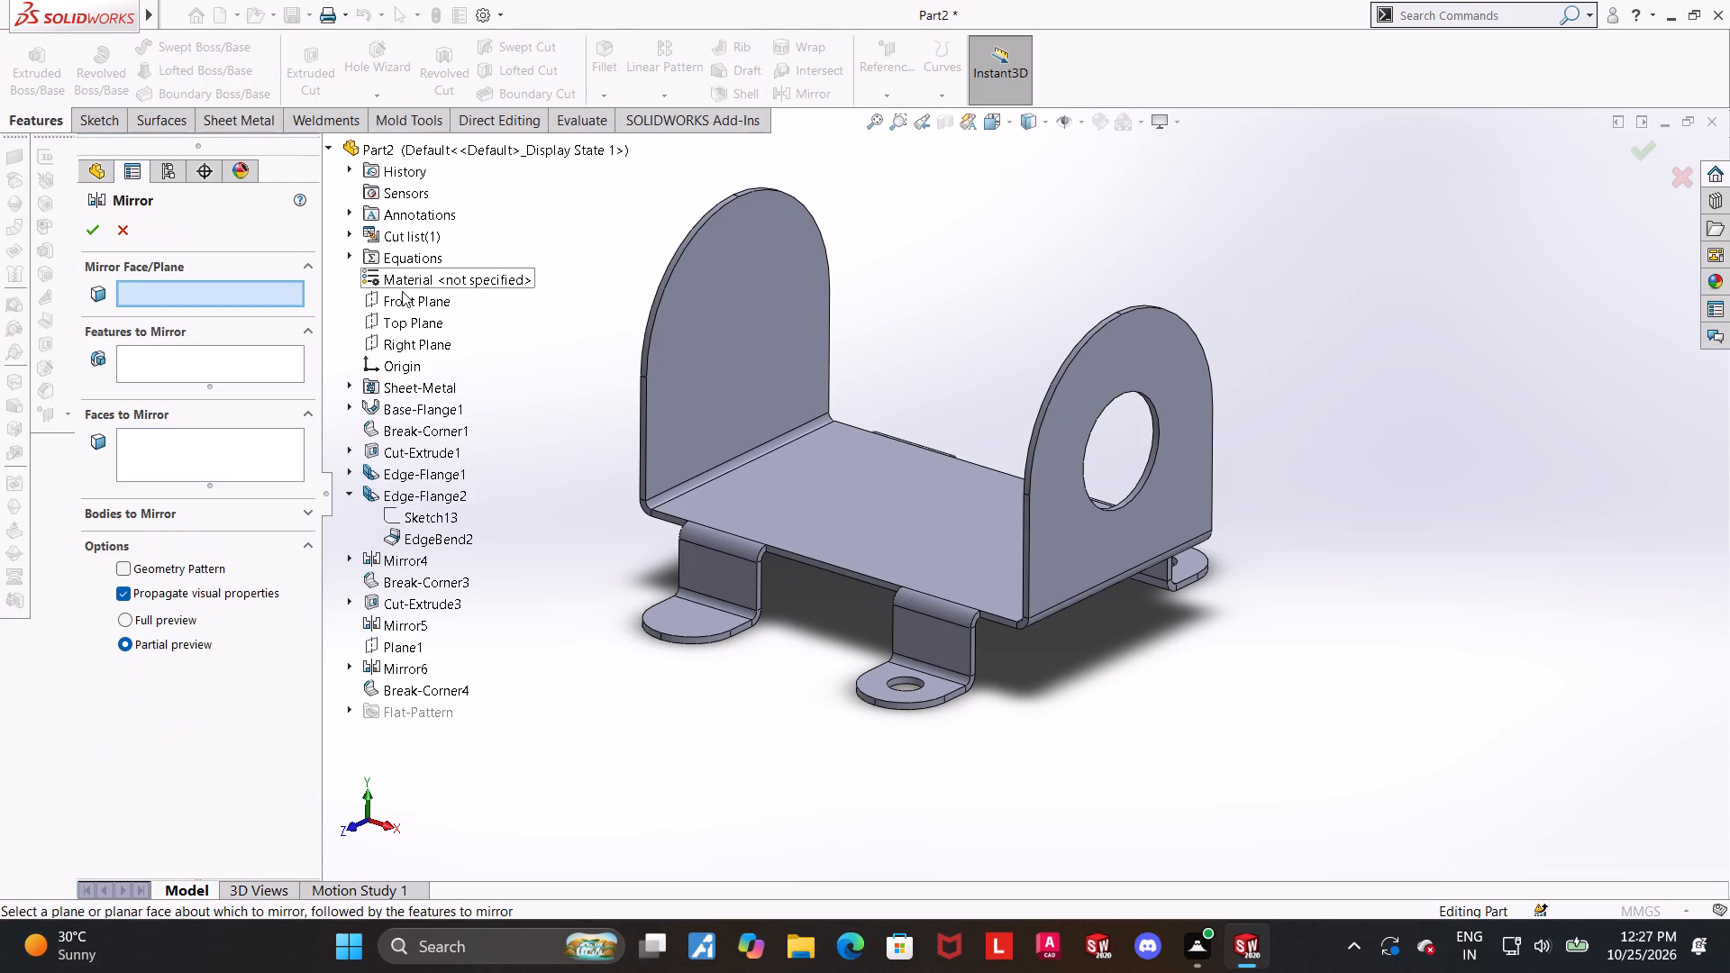
click(408, 342)
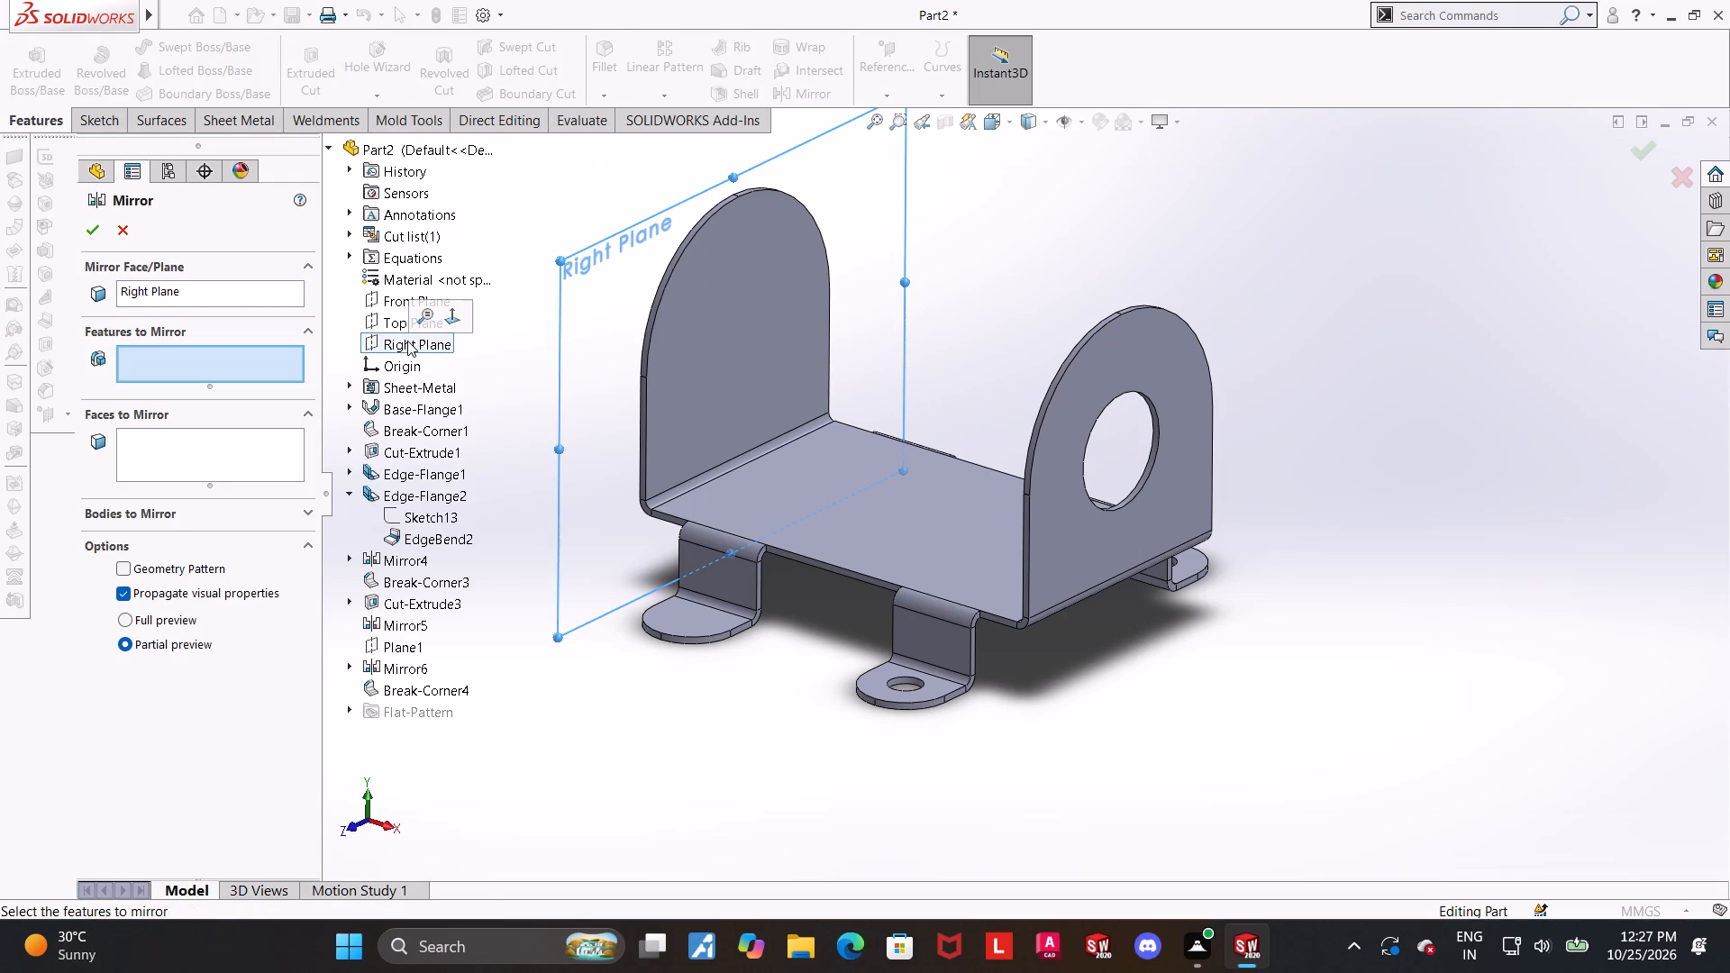
right_click(230, 293)
click(257, 327)
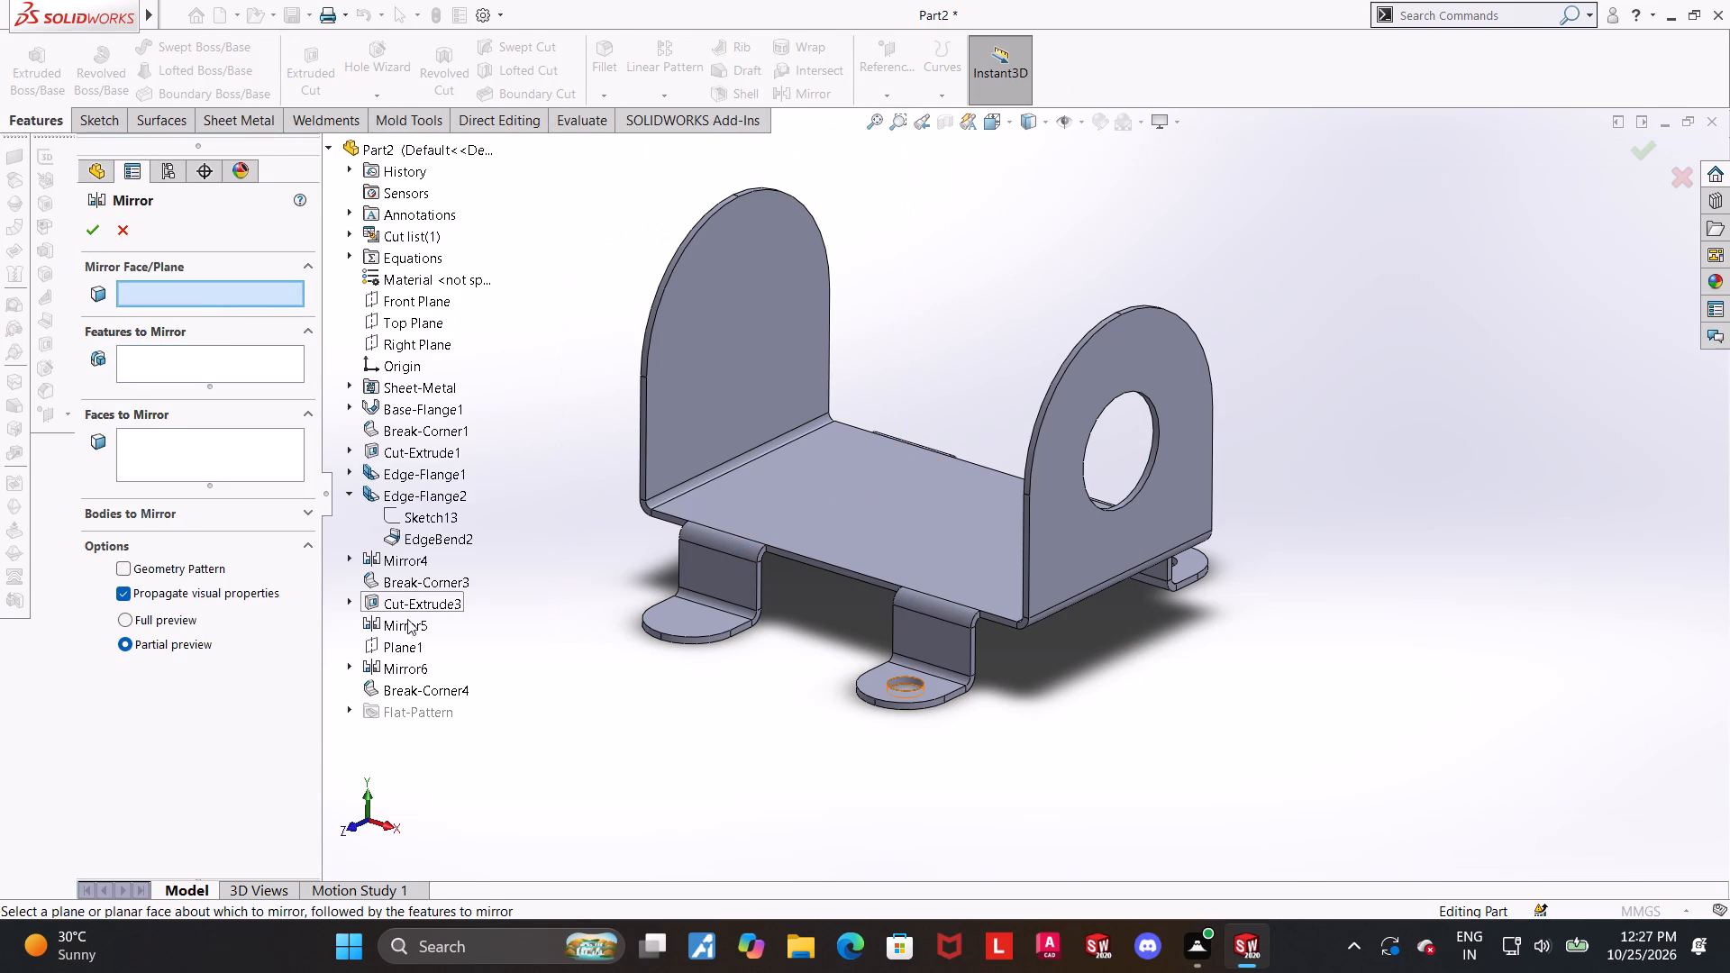
click(403, 638)
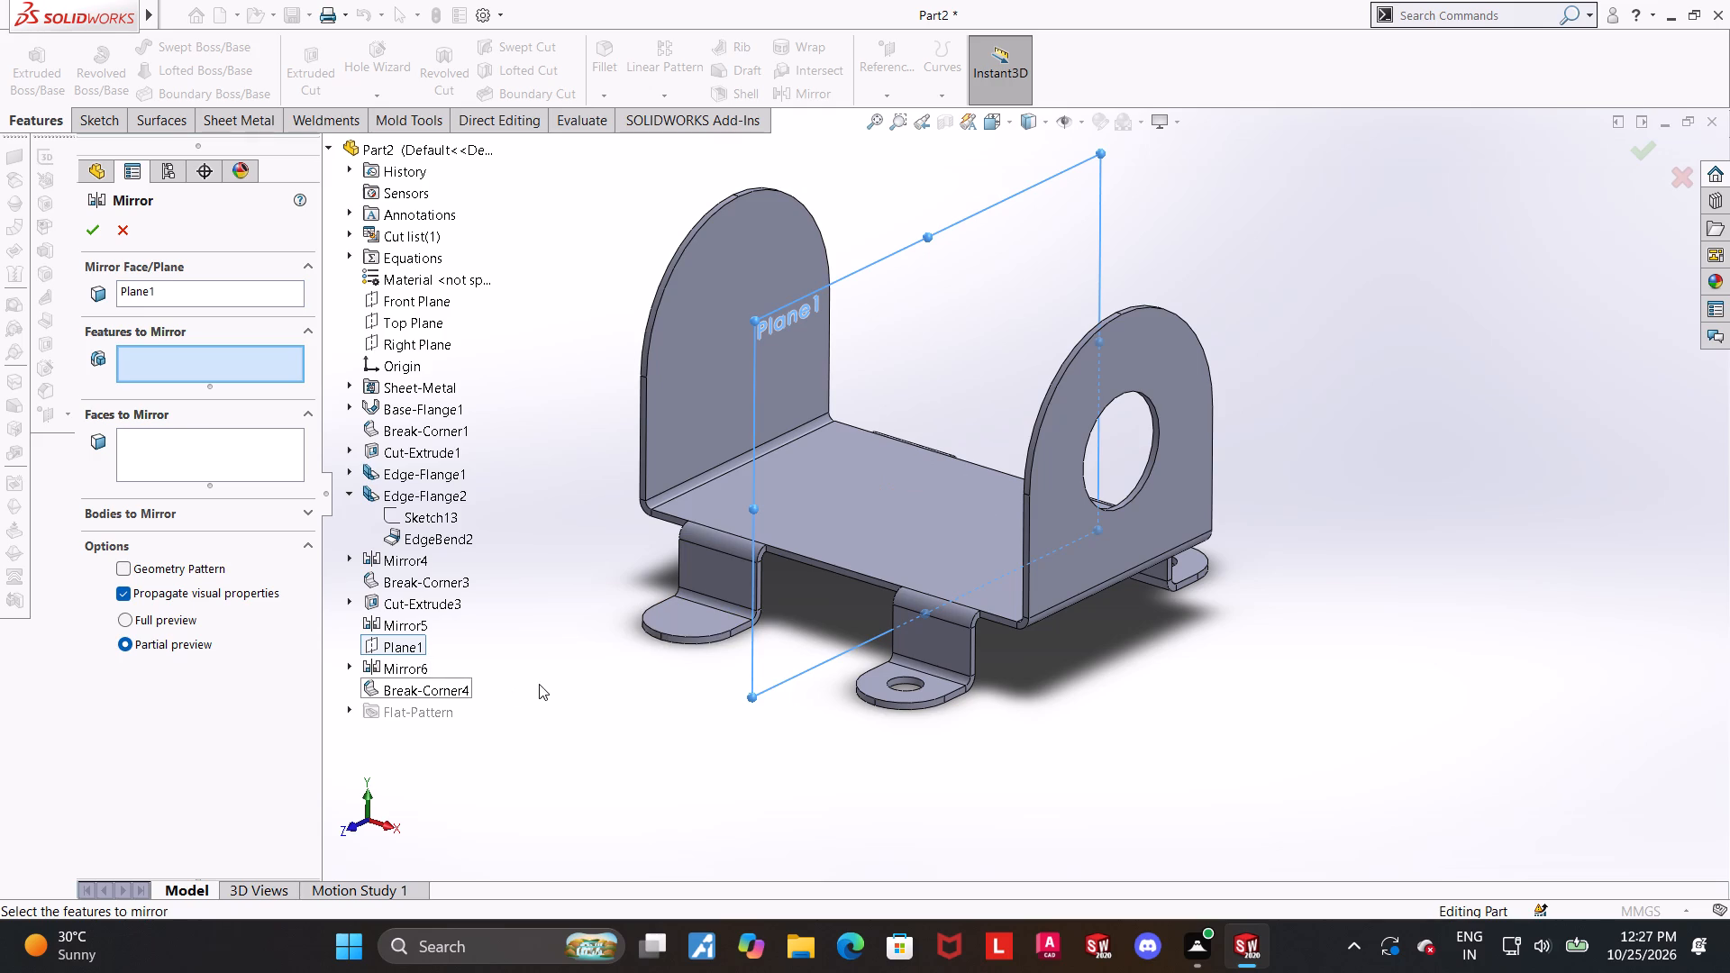
click(410, 601)
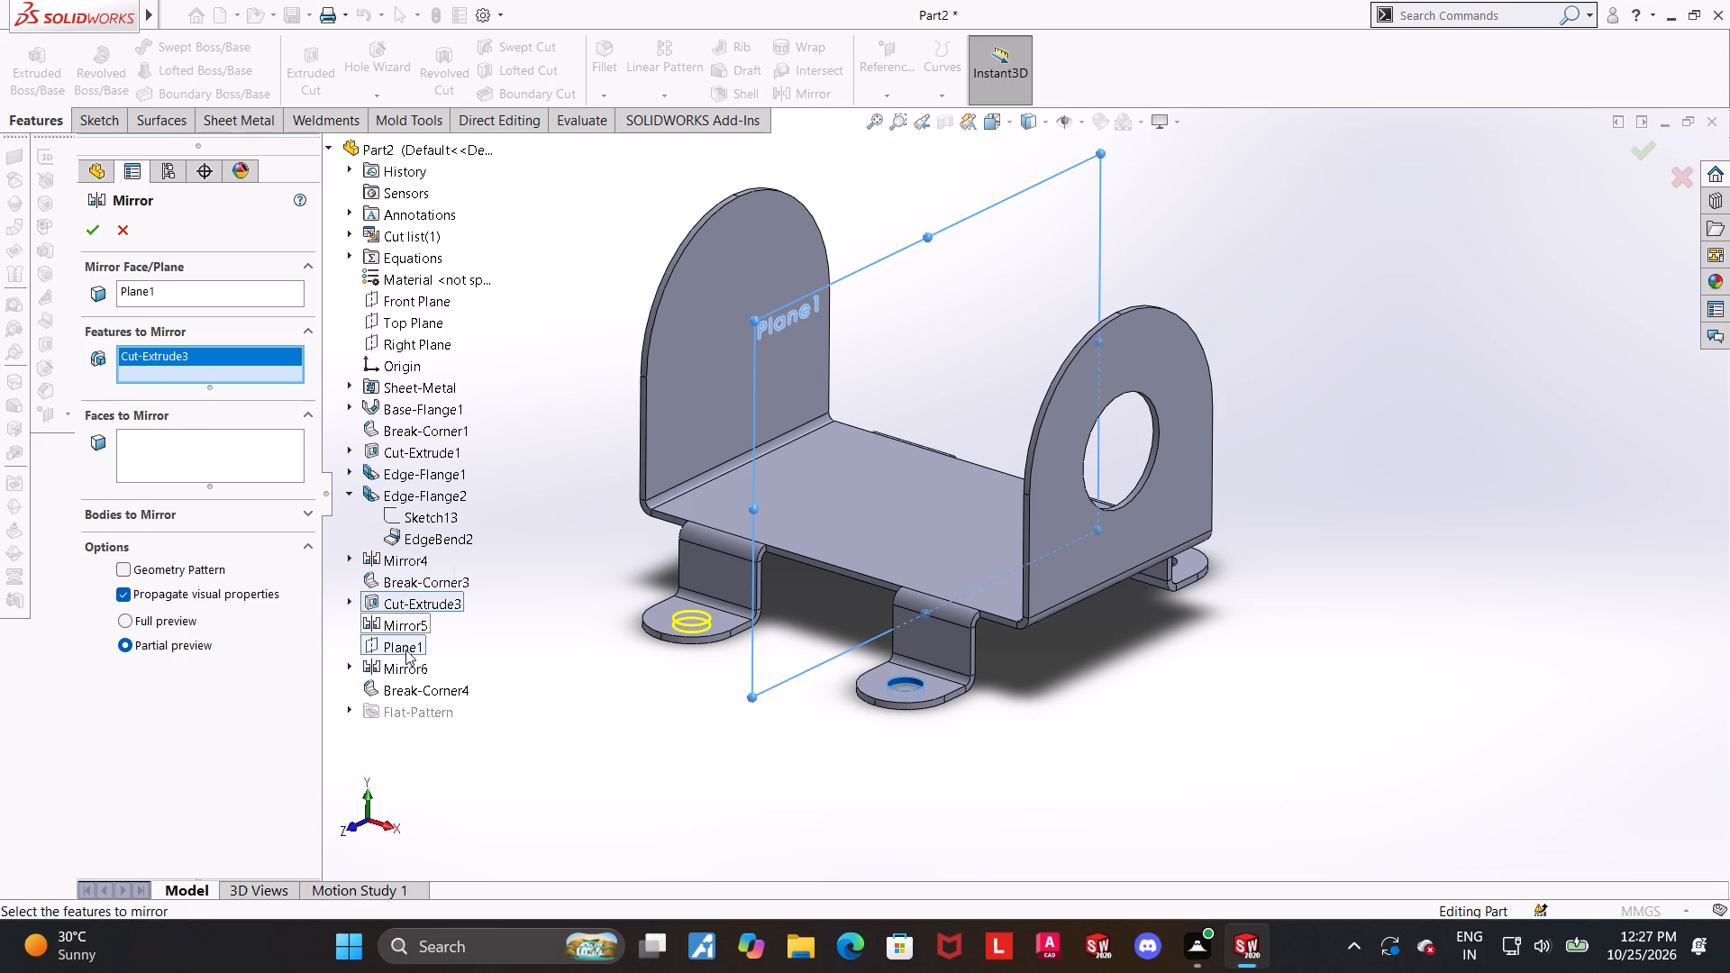
click(405, 656)
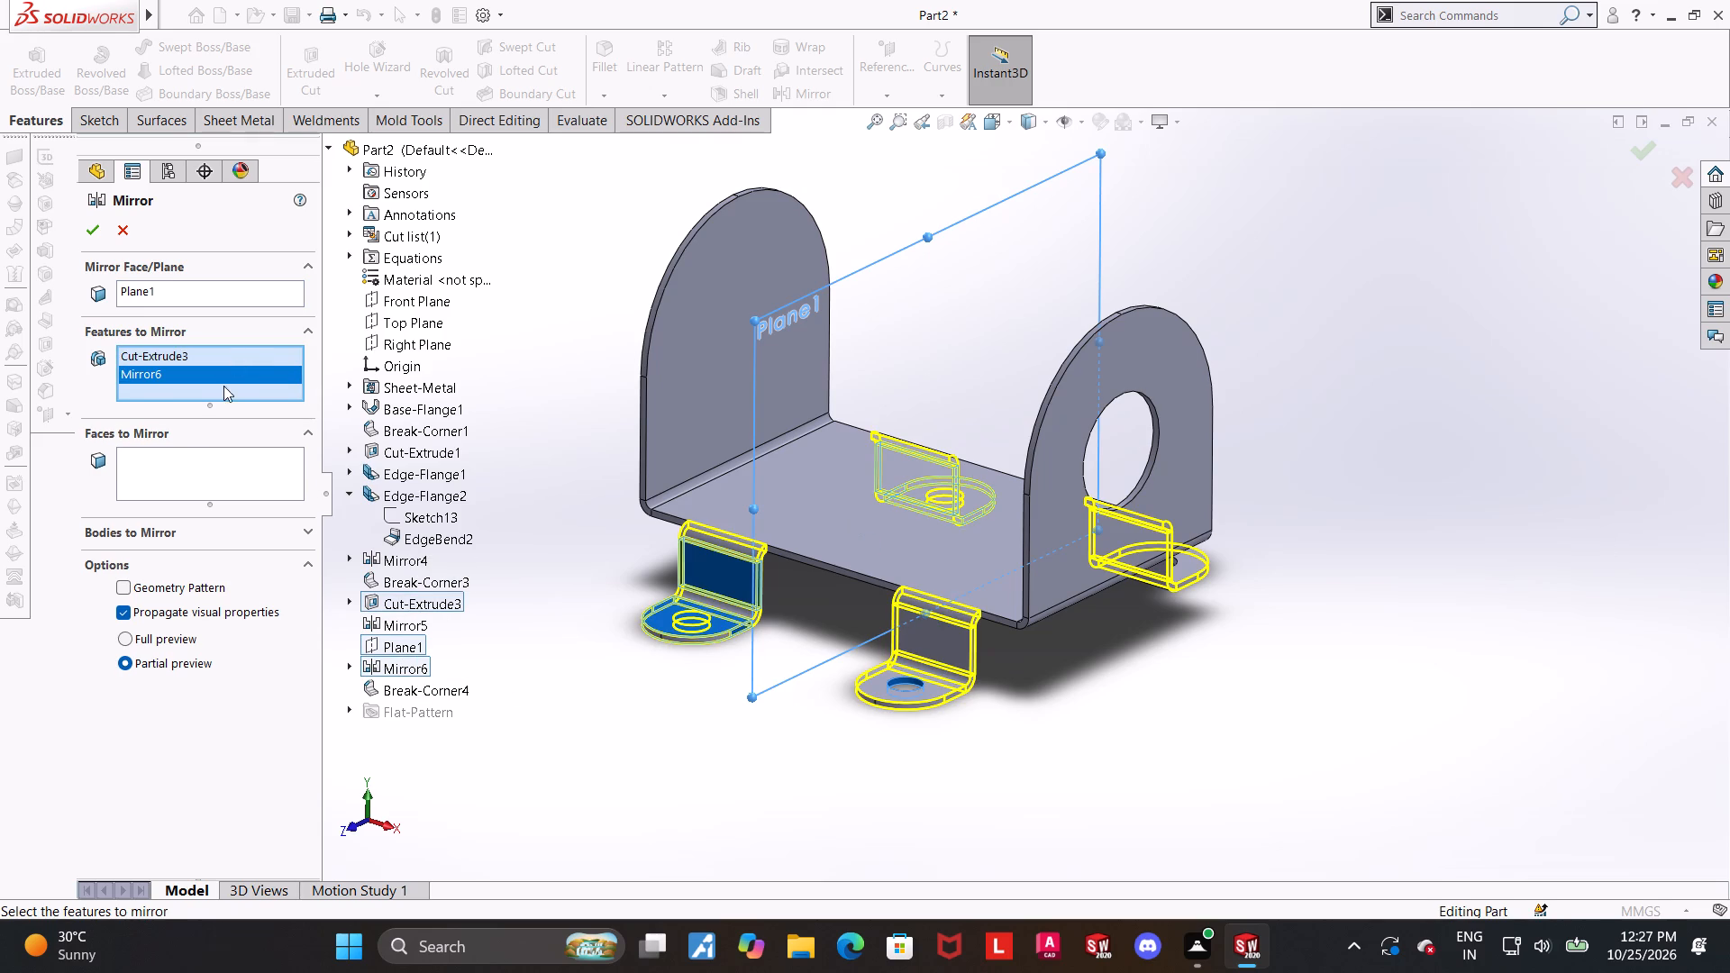
right_click(223, 377)
click(245, 406)
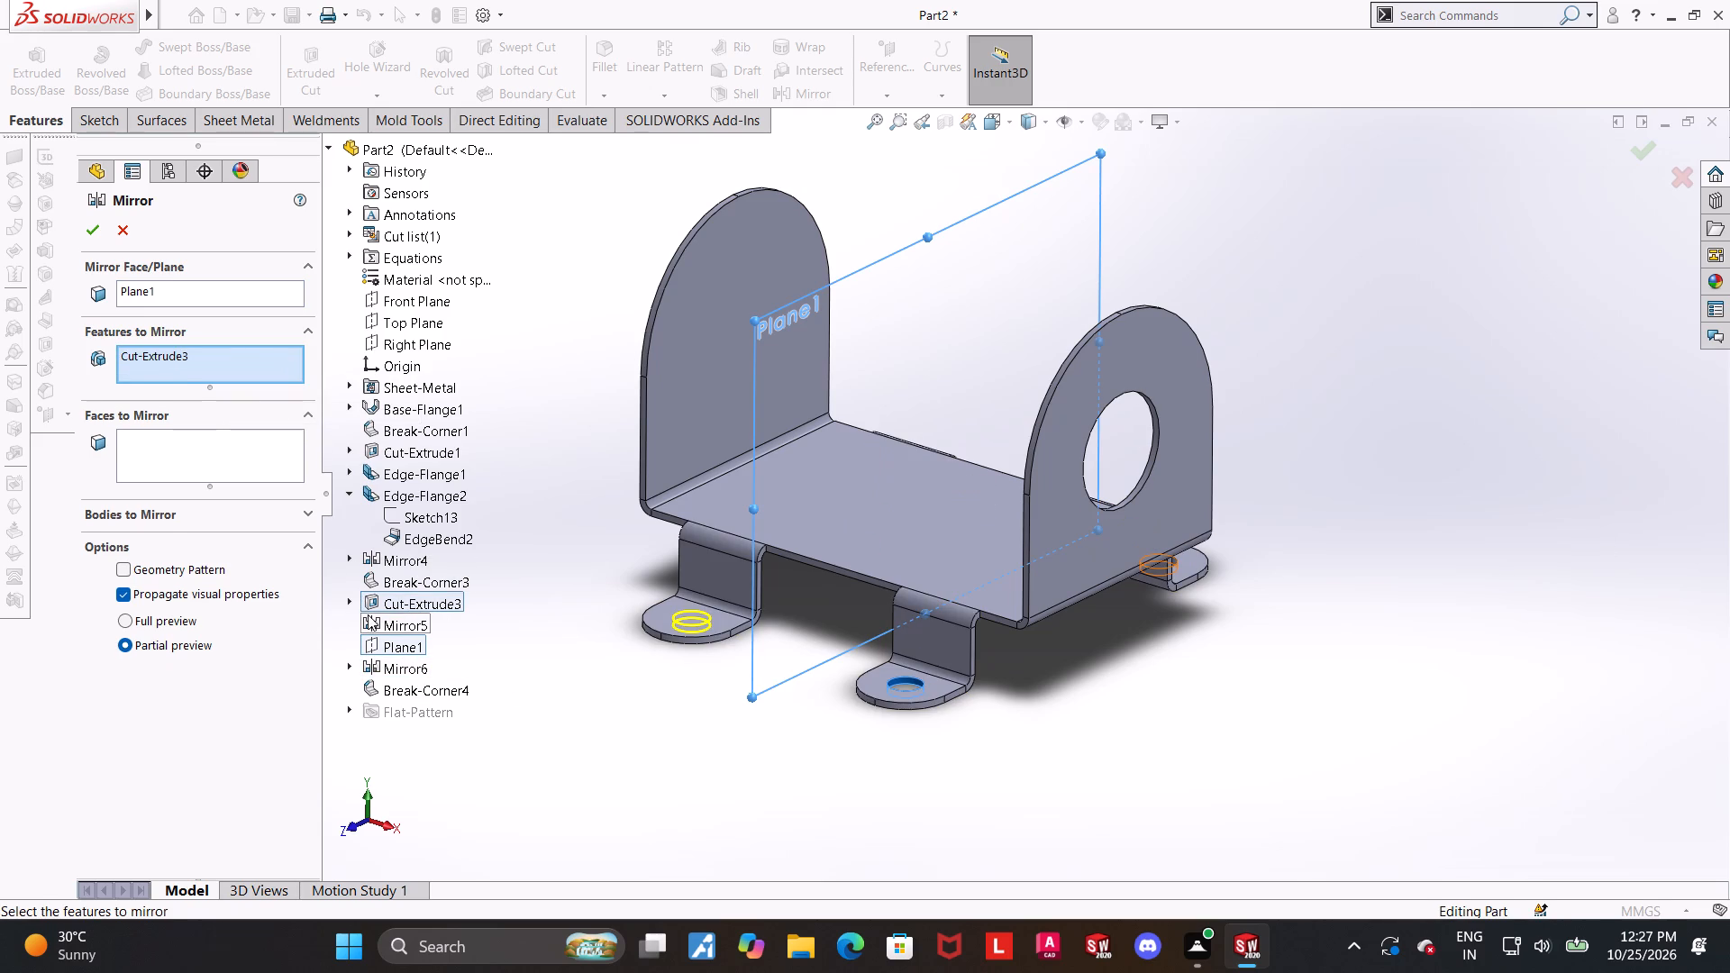
click(372, 617)
click(98, 231)
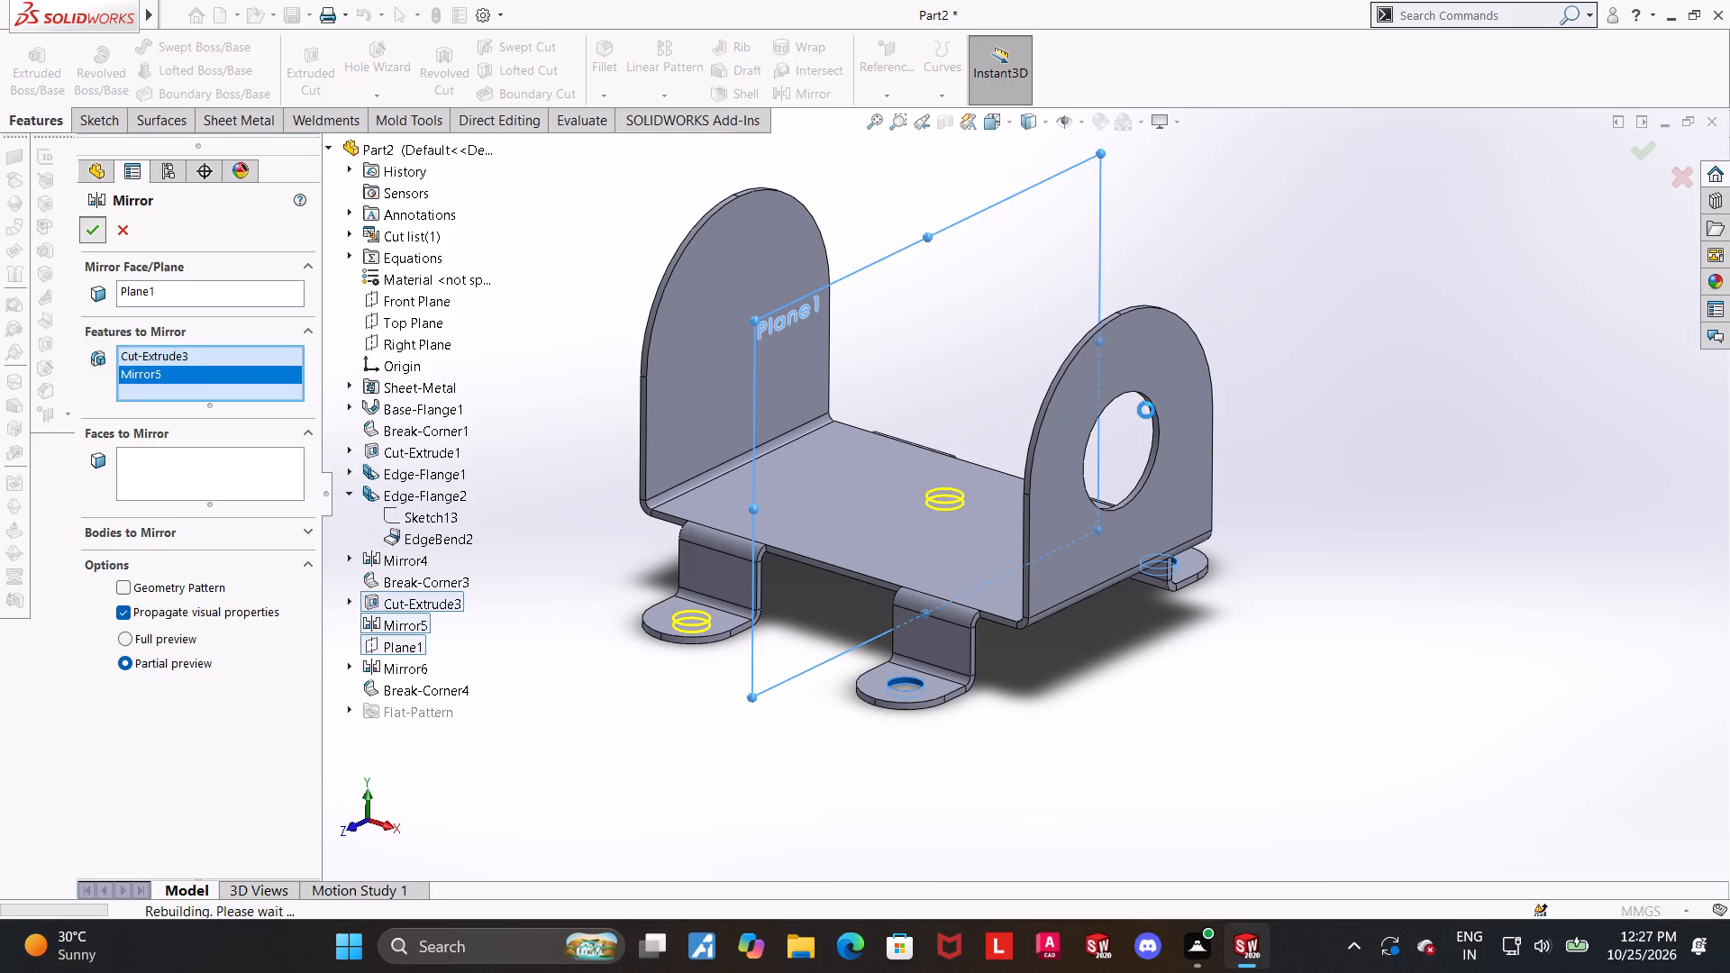
click(1325, 505)
Edit the last mirror feature, Mirror7, adding the large round flange hole Cut-Extrude1 to the features mirrored about Plane1.
scroll(1441, 495, up, 1)
middle_drag(1441, 495, 1367, 553)
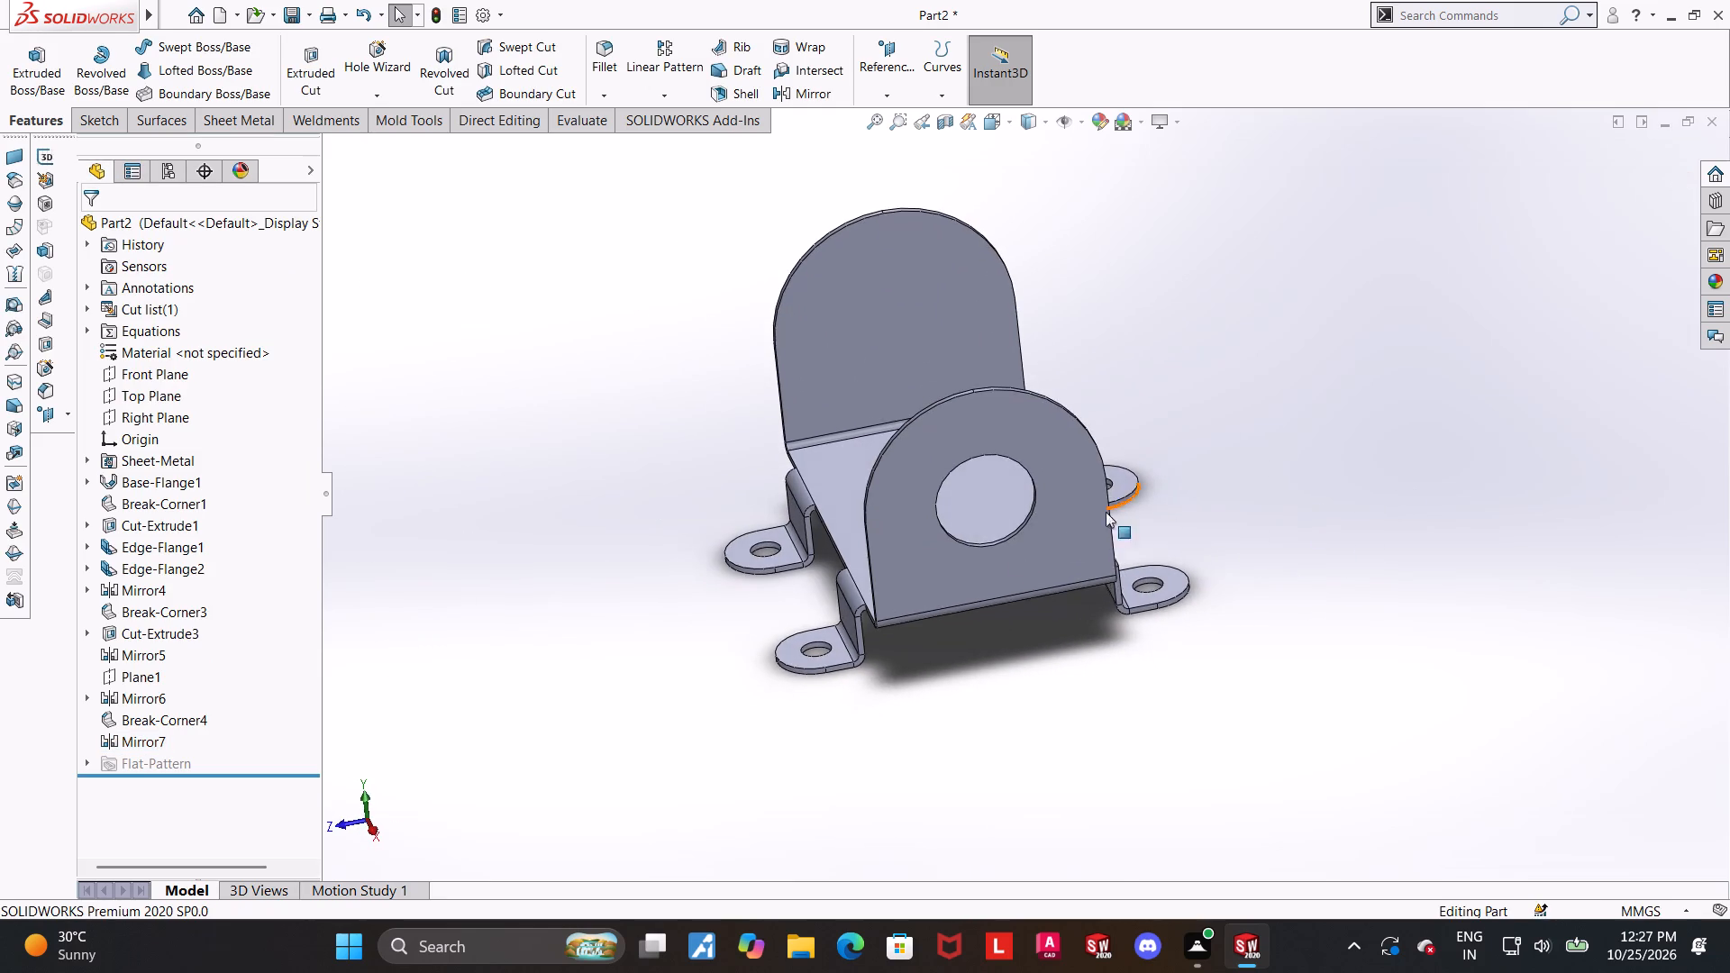
middle_drag(1014, 556, 1052, 516)
click(139, 737)
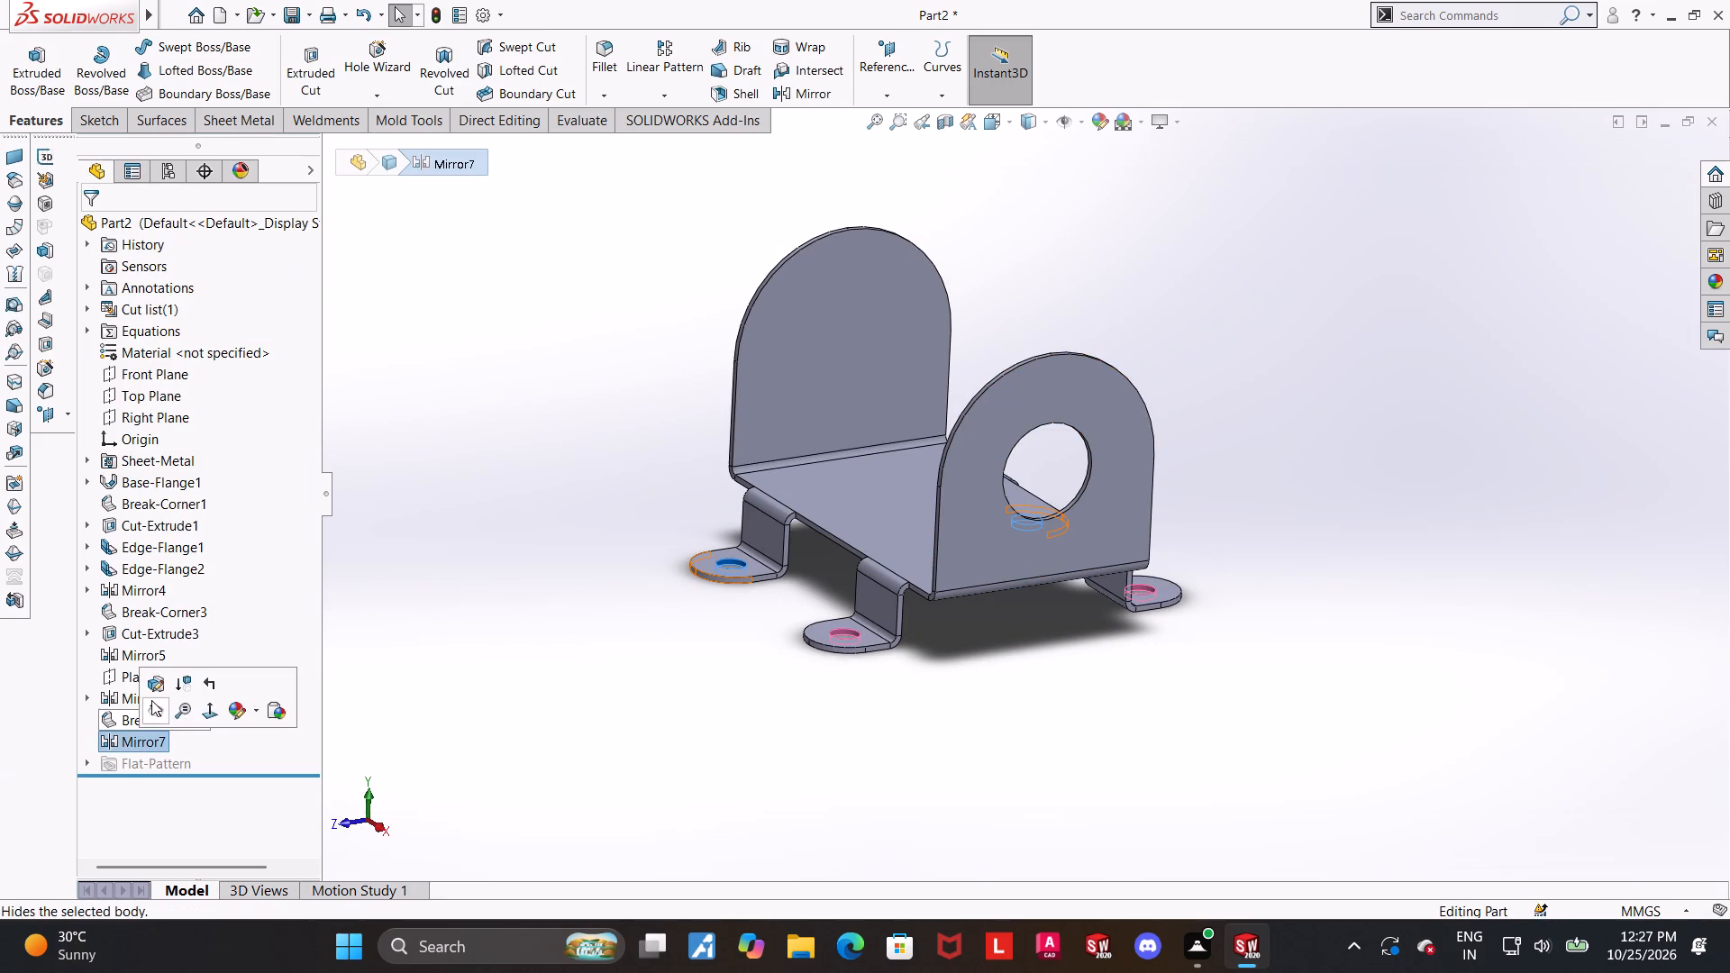
click(150, 688)
middle_drag(639, 693, 688, 717)
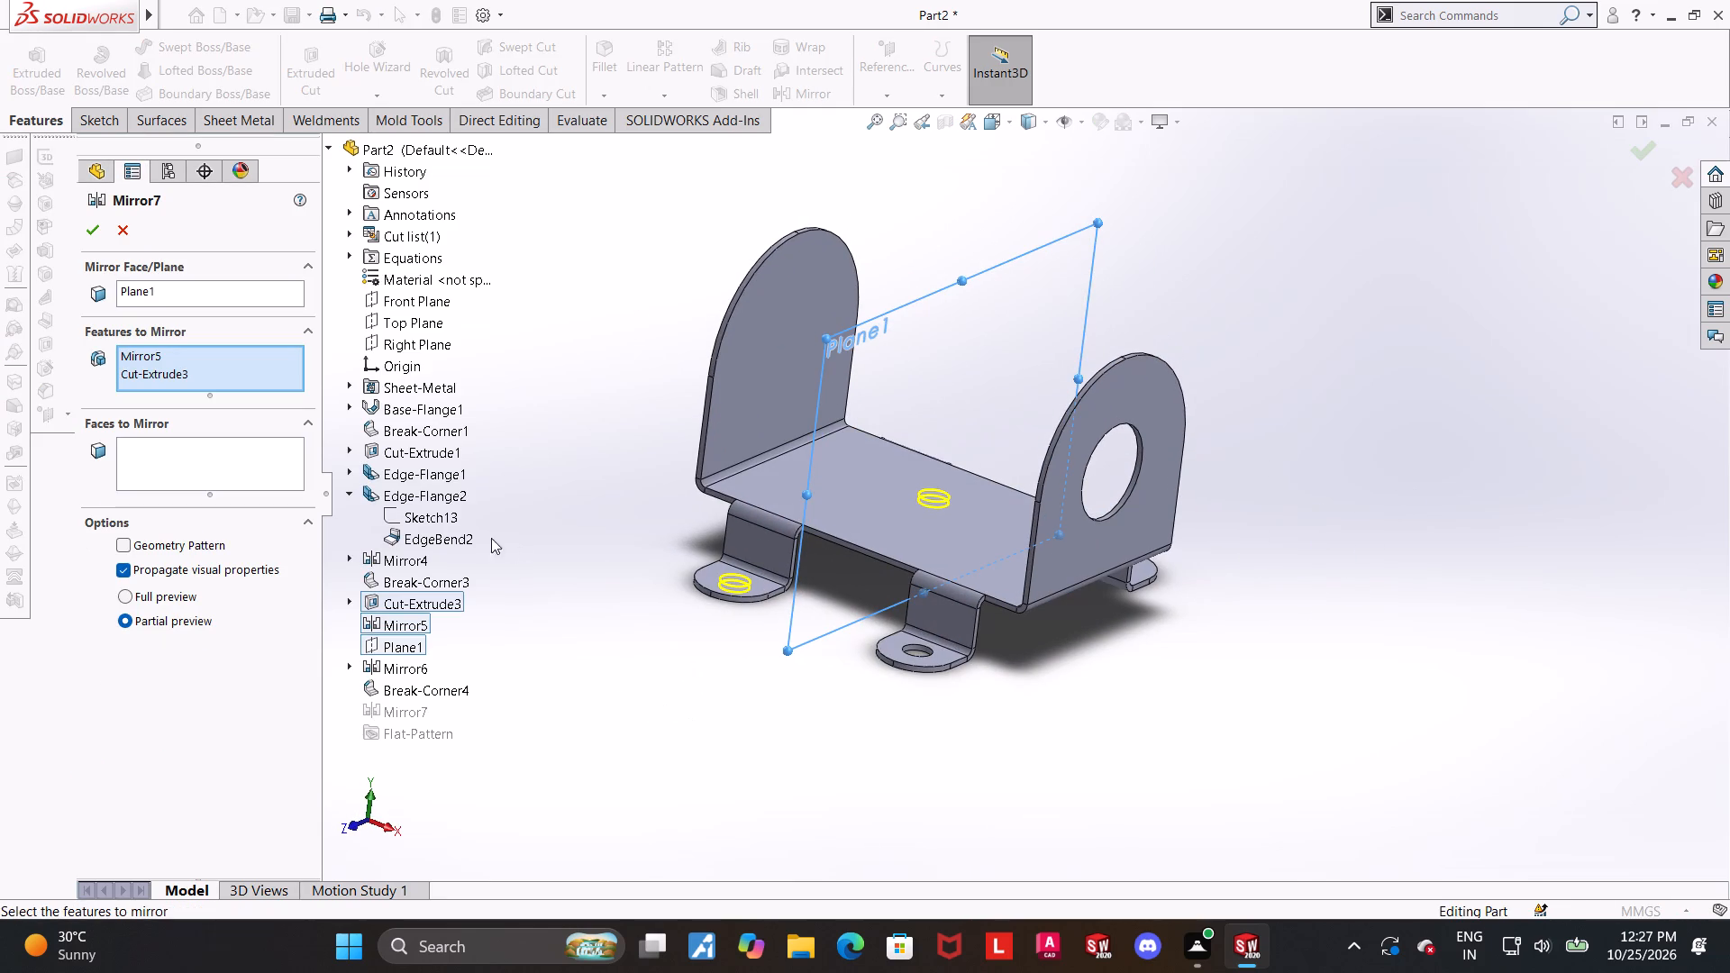
click(422, 441)
click(88, 241)
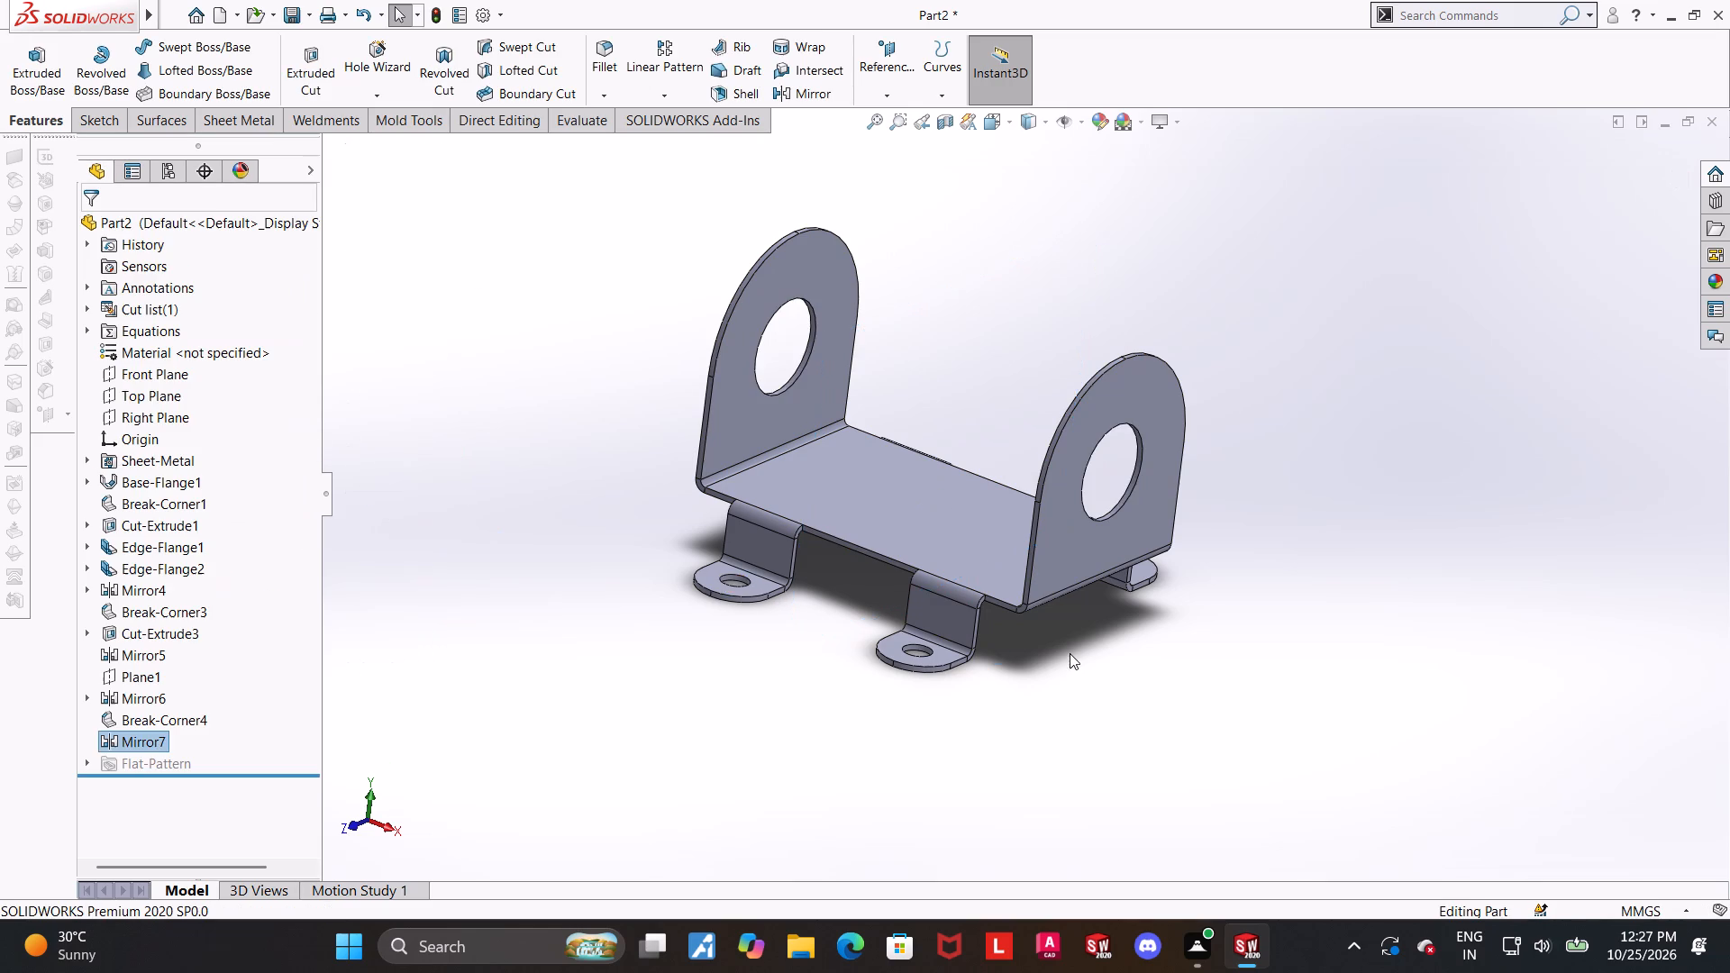
click(1070, 653)
Examine the part from several angles and in isometric view, including the upright flanges' large holes and the outward tabs.
middle_drag(1294, 601, 1227, 666)
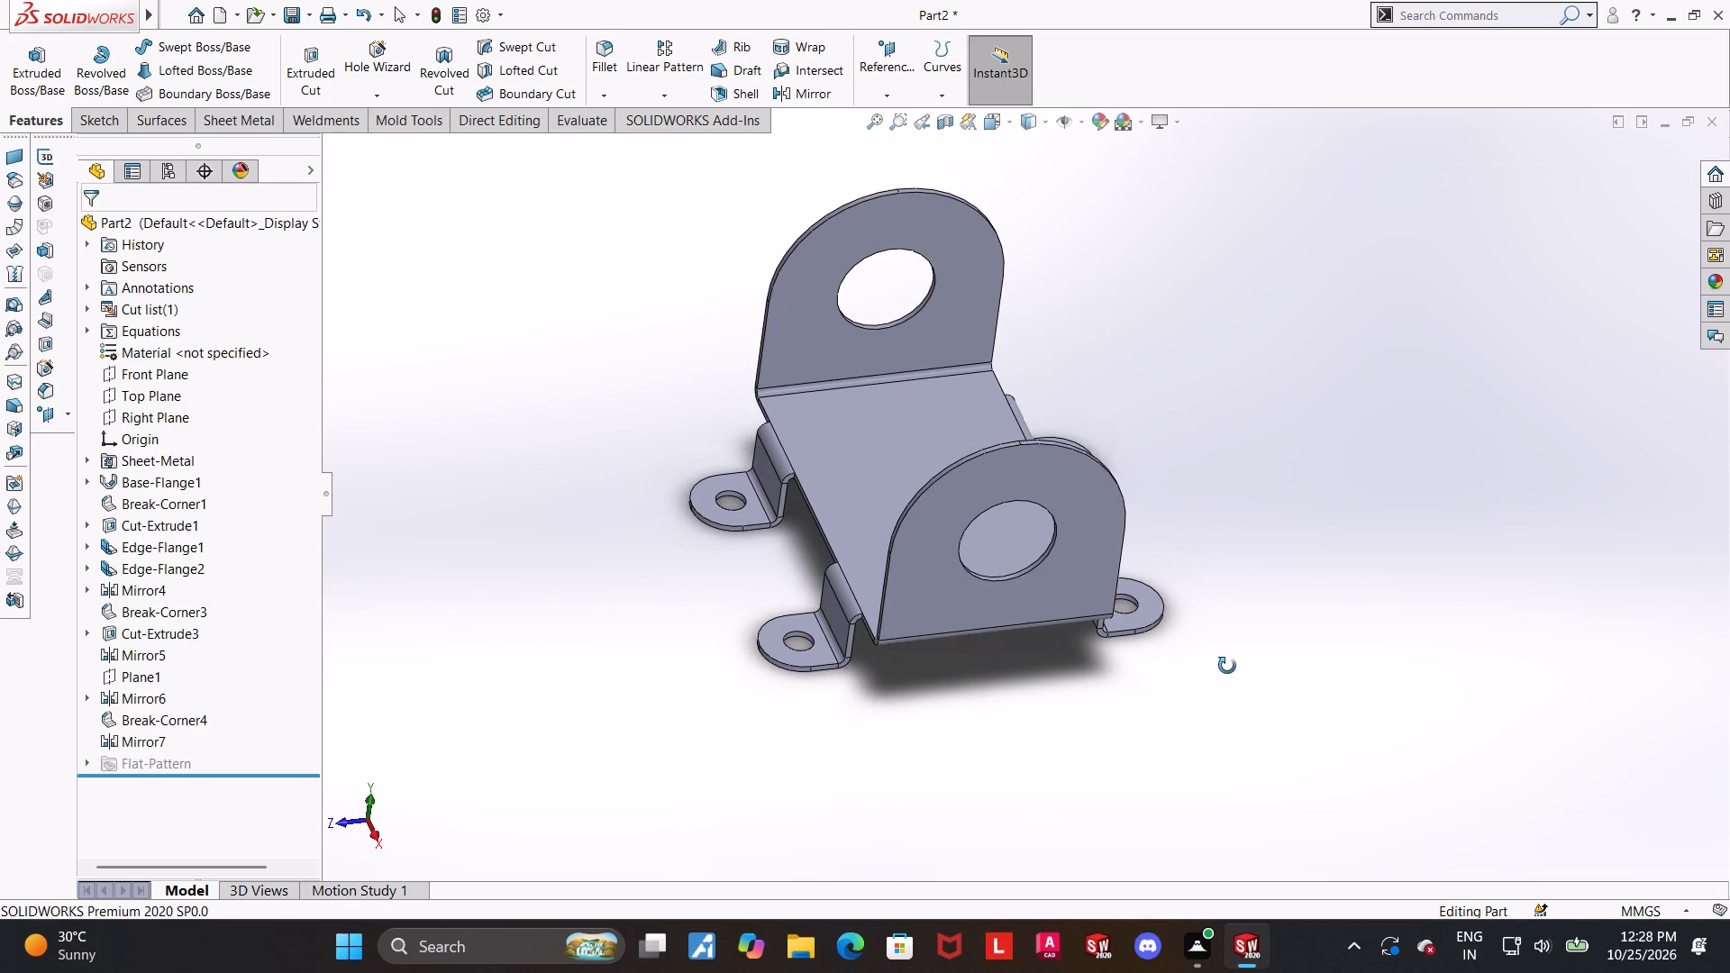
middle_drag(1227, 666, 1222, 661)
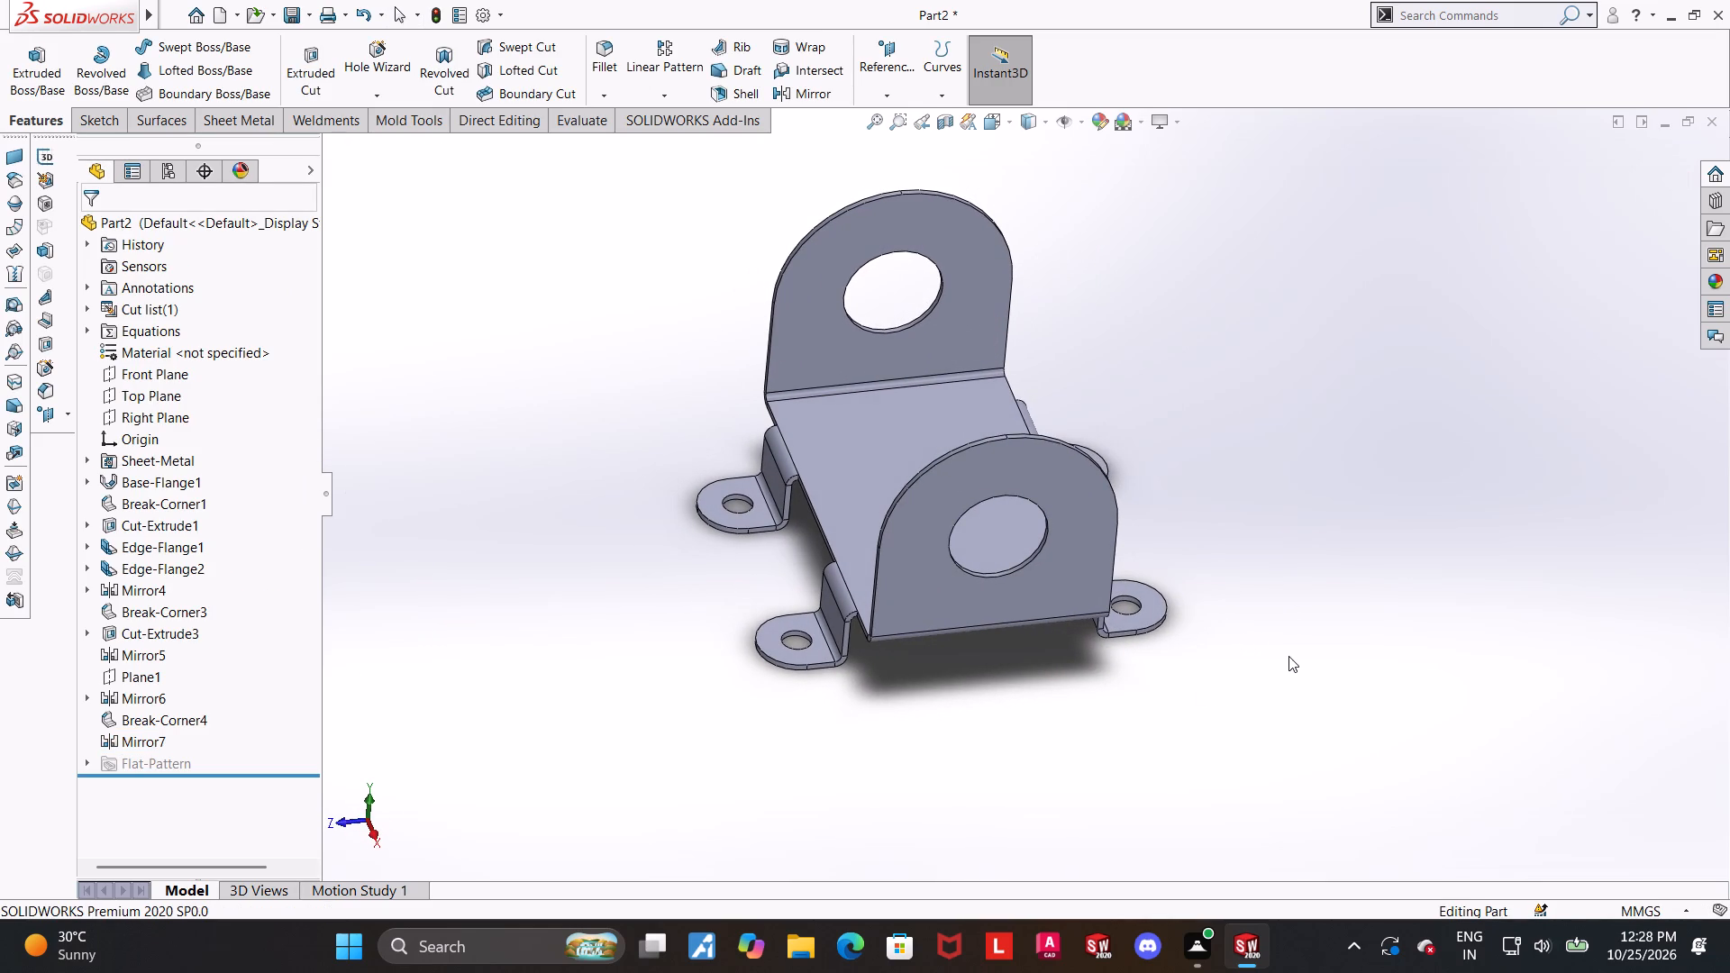
key(ctrl+7)
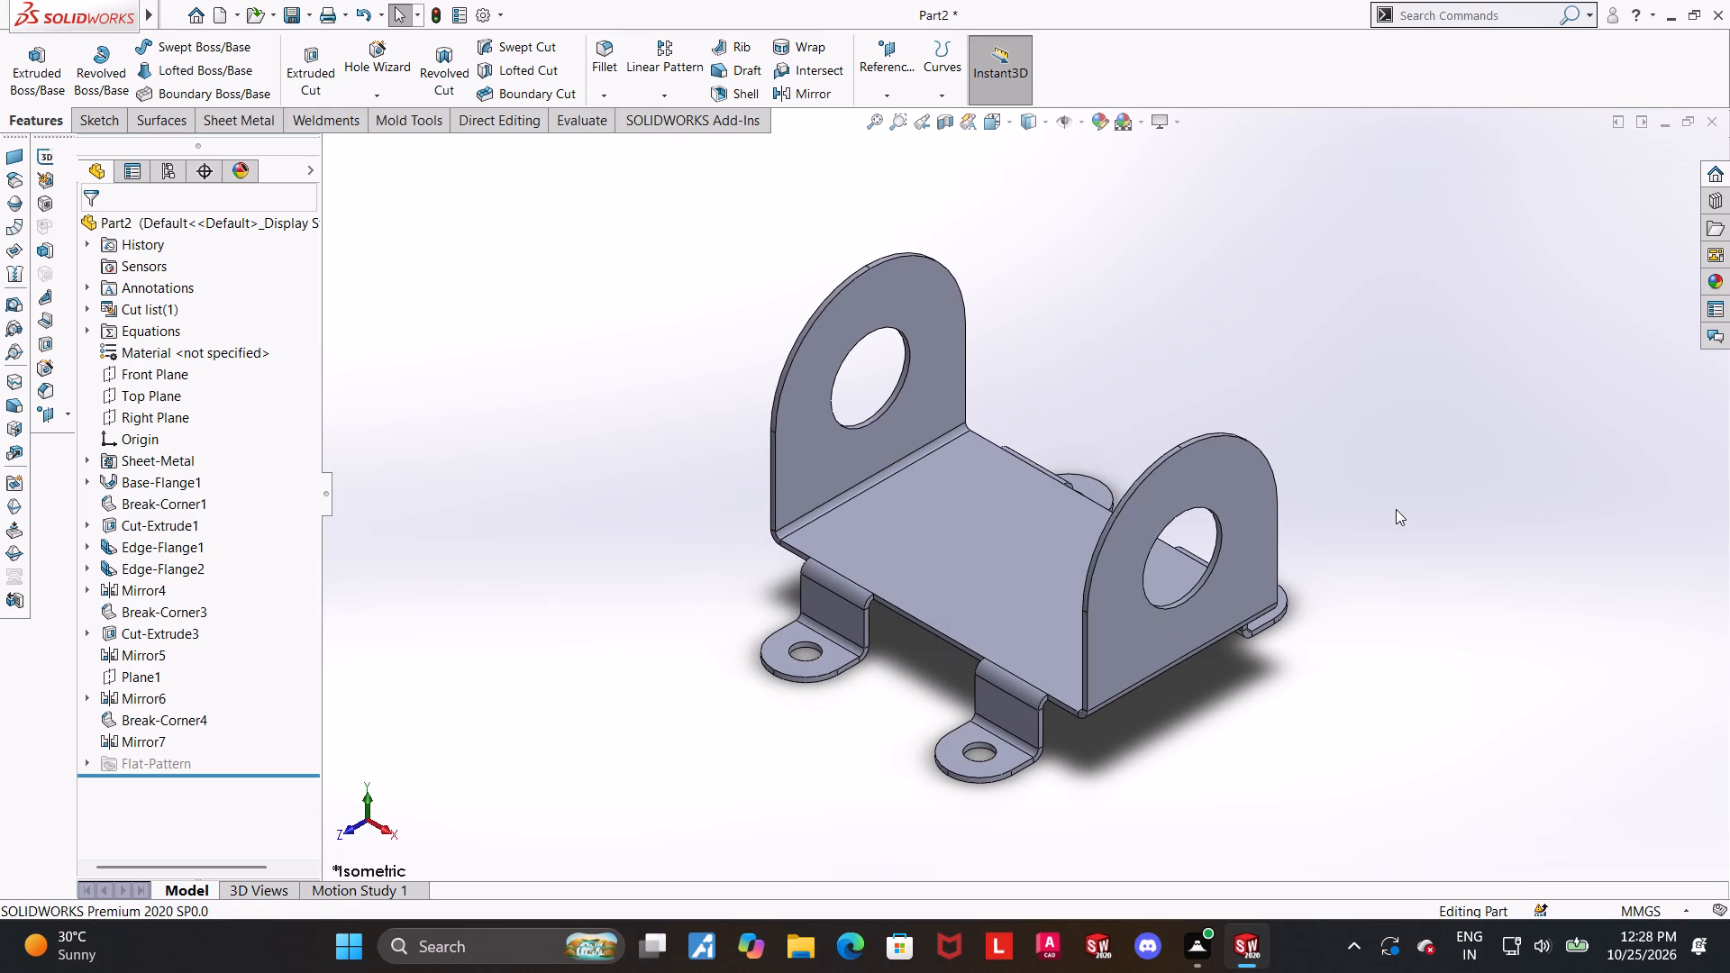
scroll(1396, 509, up, 1)
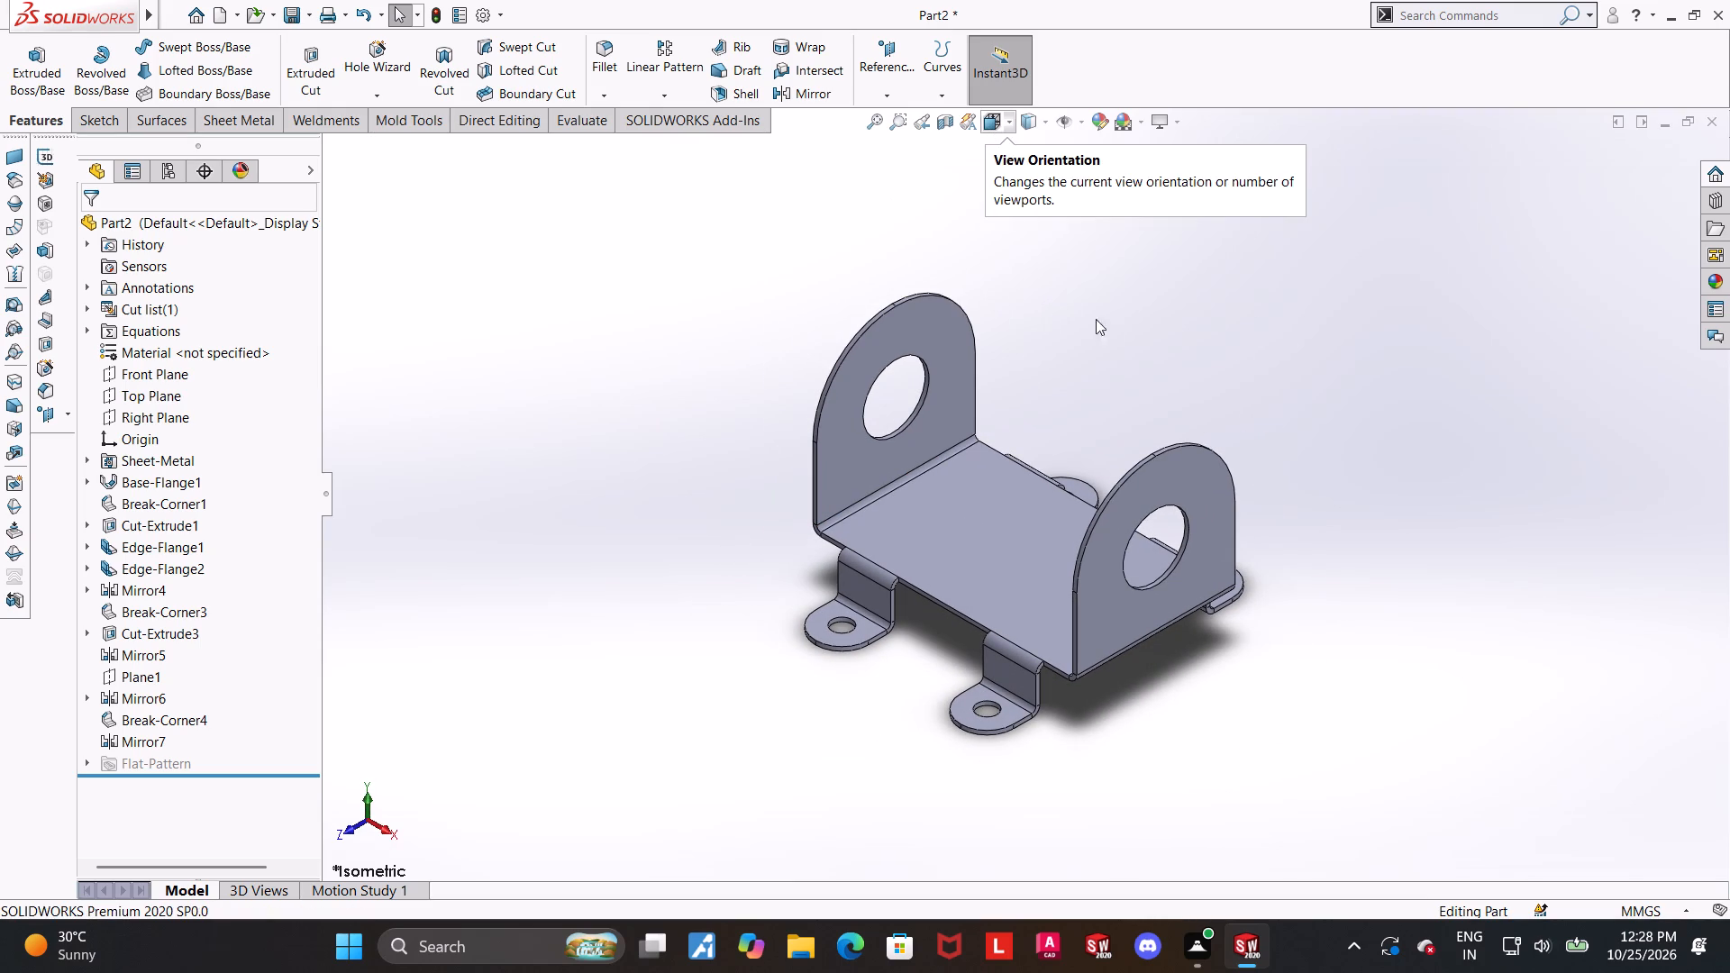
scroll(1078, 456, down, 1)
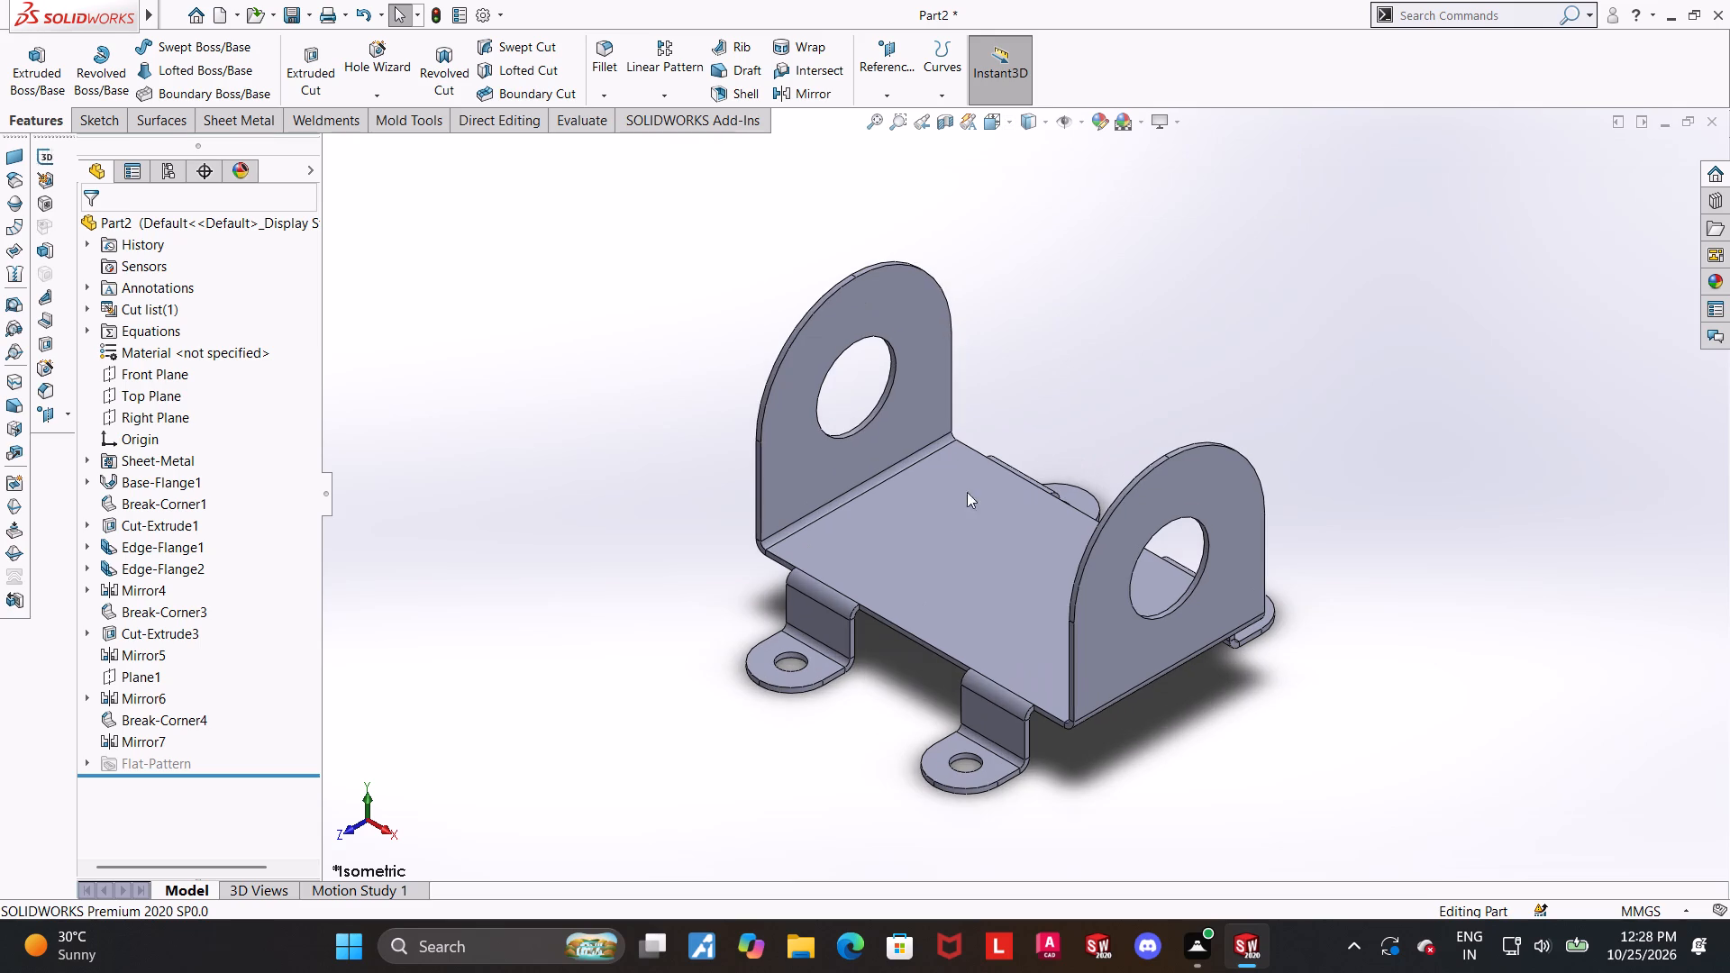
scroll(1007, 780, down, 2)
scroll(968, 759, up, 1)
scroll(967, 759, down, 3)
Measure the distance between the outer side faces of the two outward tab flanges along one long edge of the base.
click(605, 115)
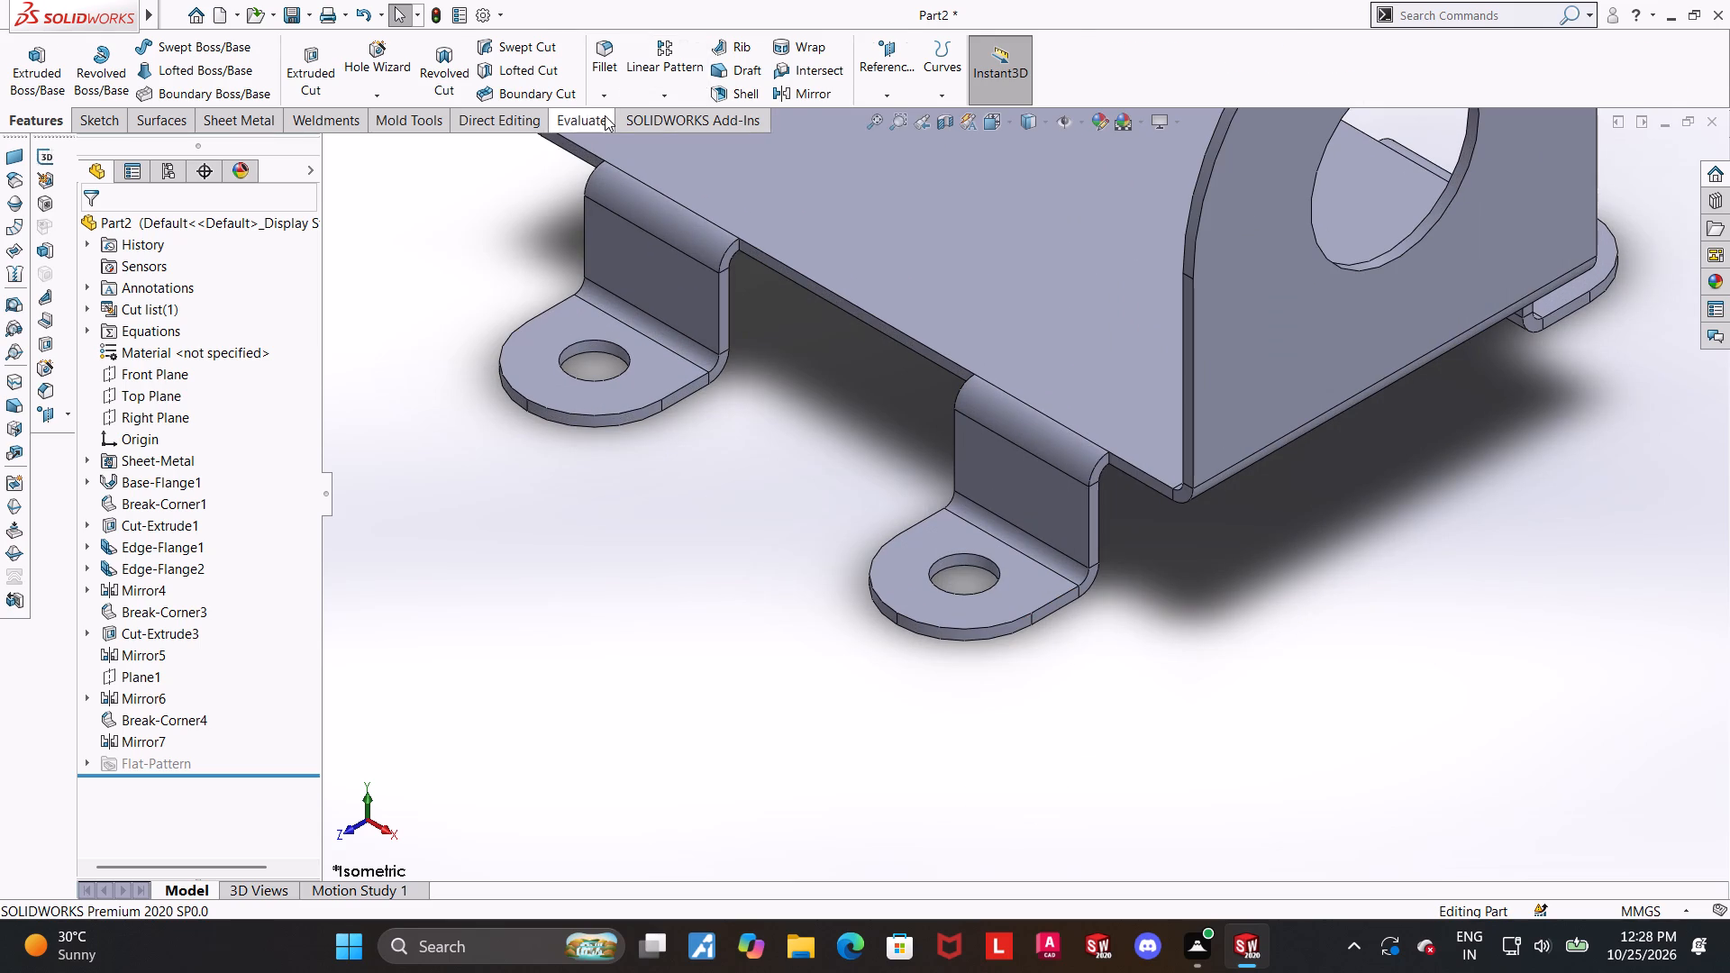
click(202, 48)
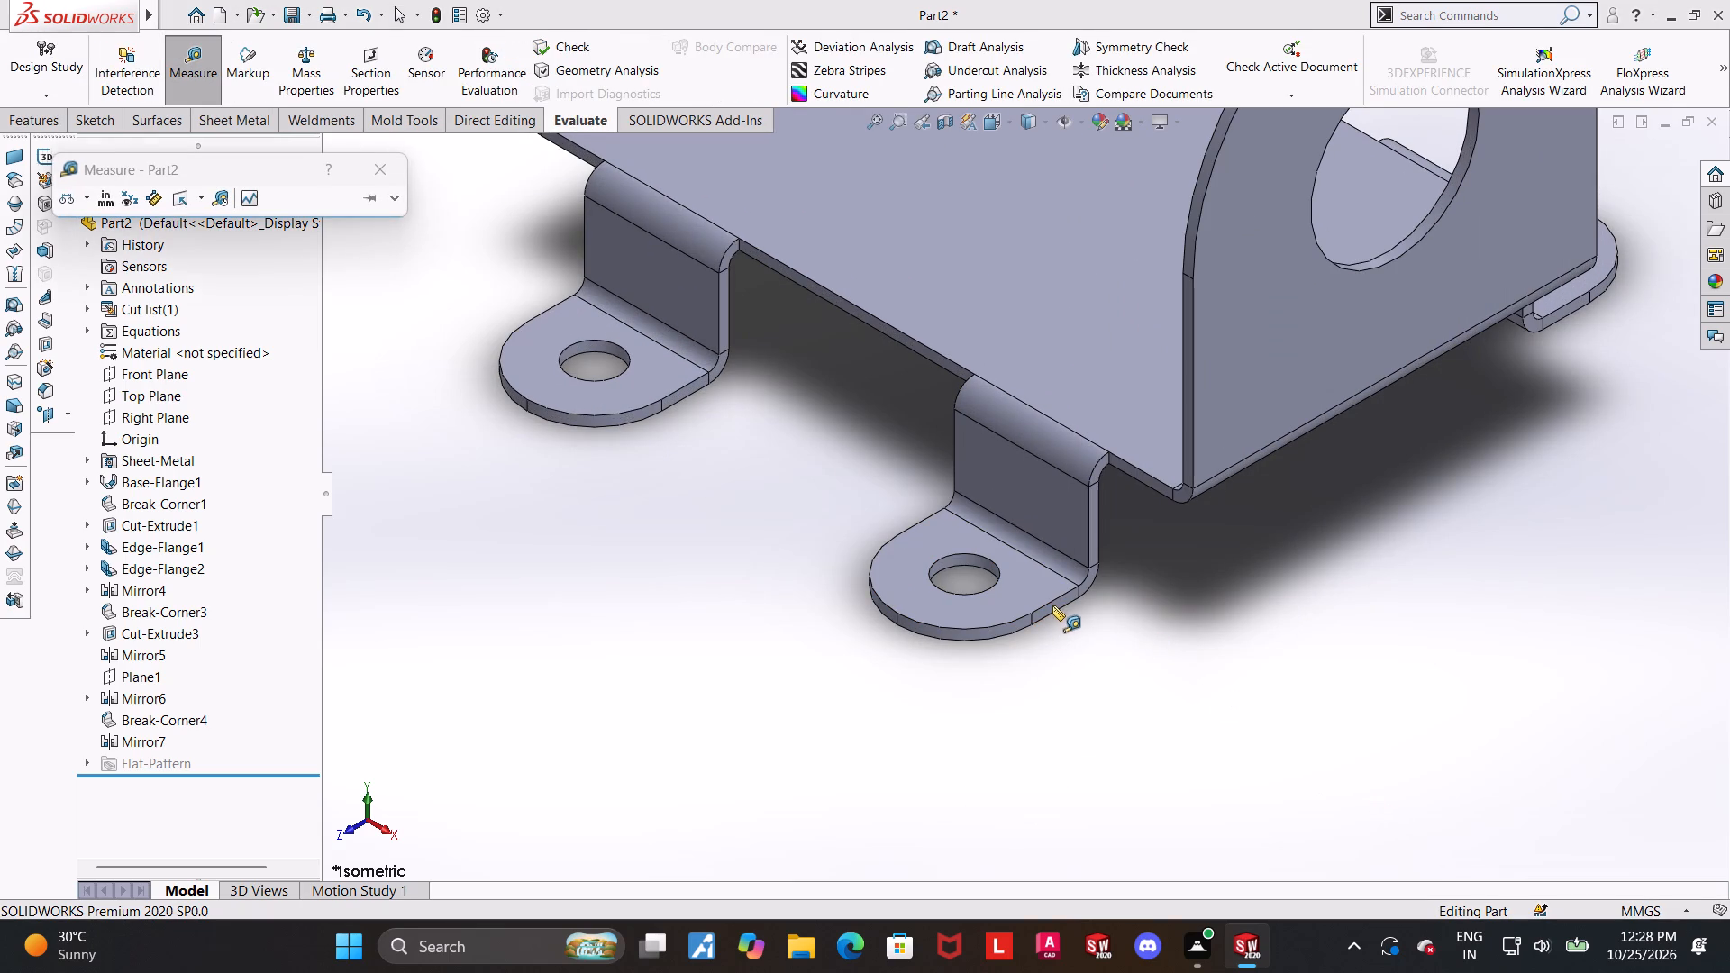
click(1052, 605)
middle_drag(1070, 569, 1277, 668)
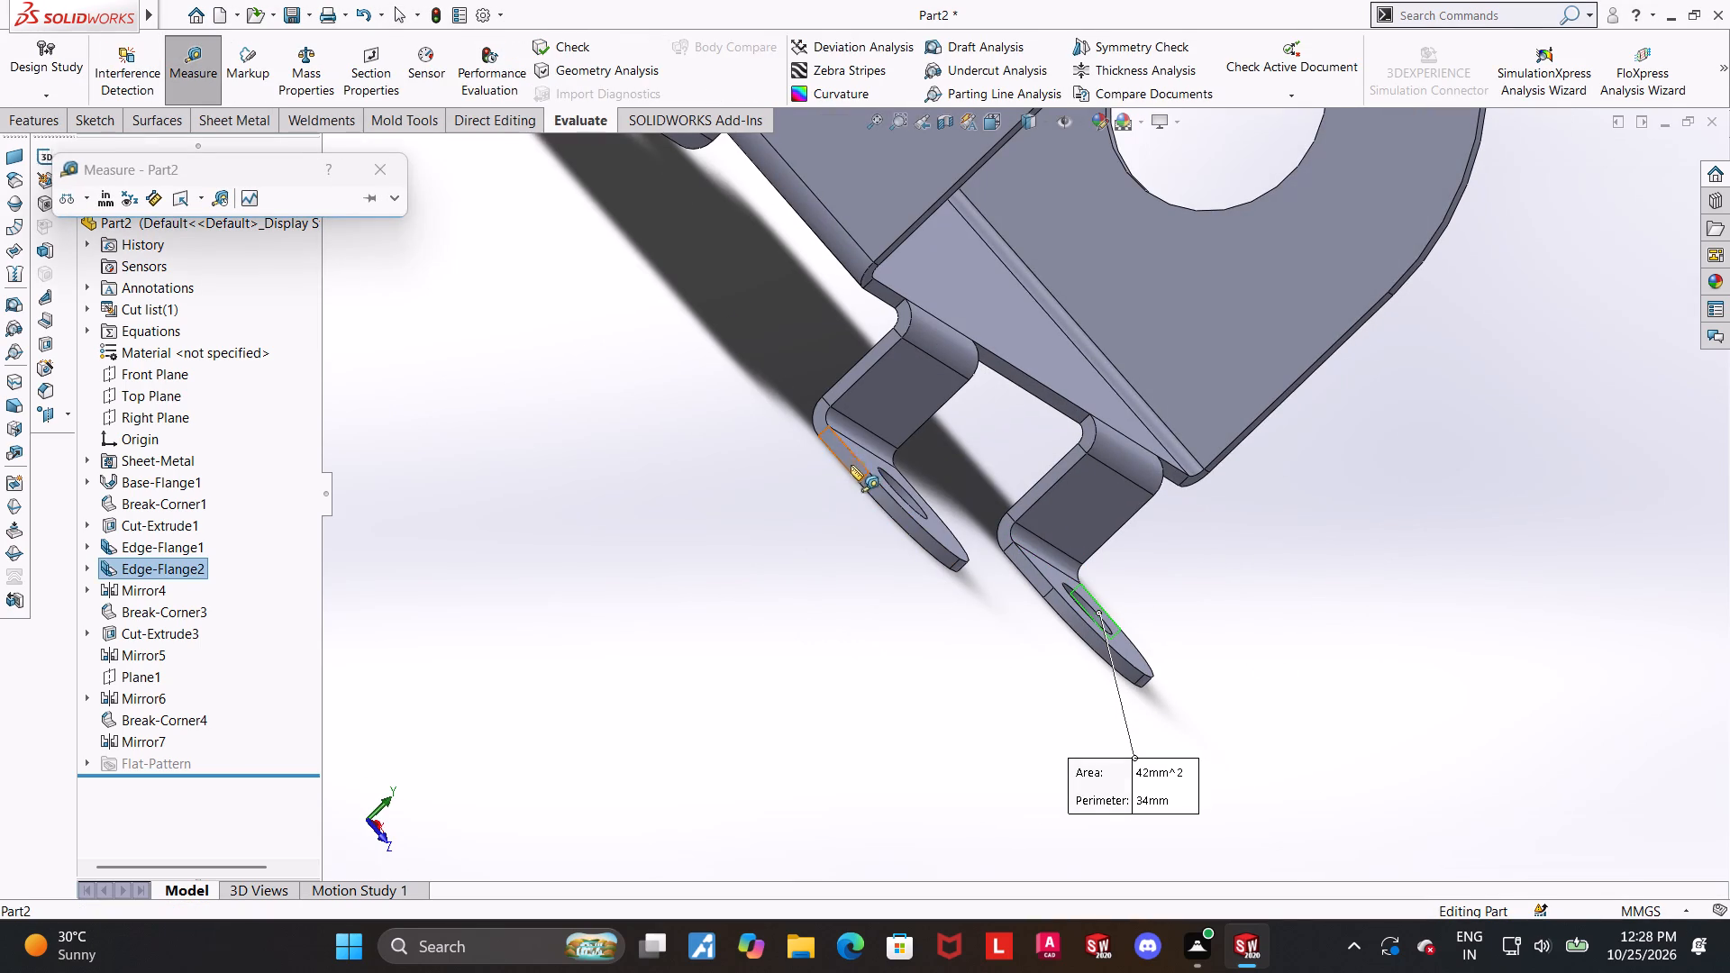
click(849, 466)
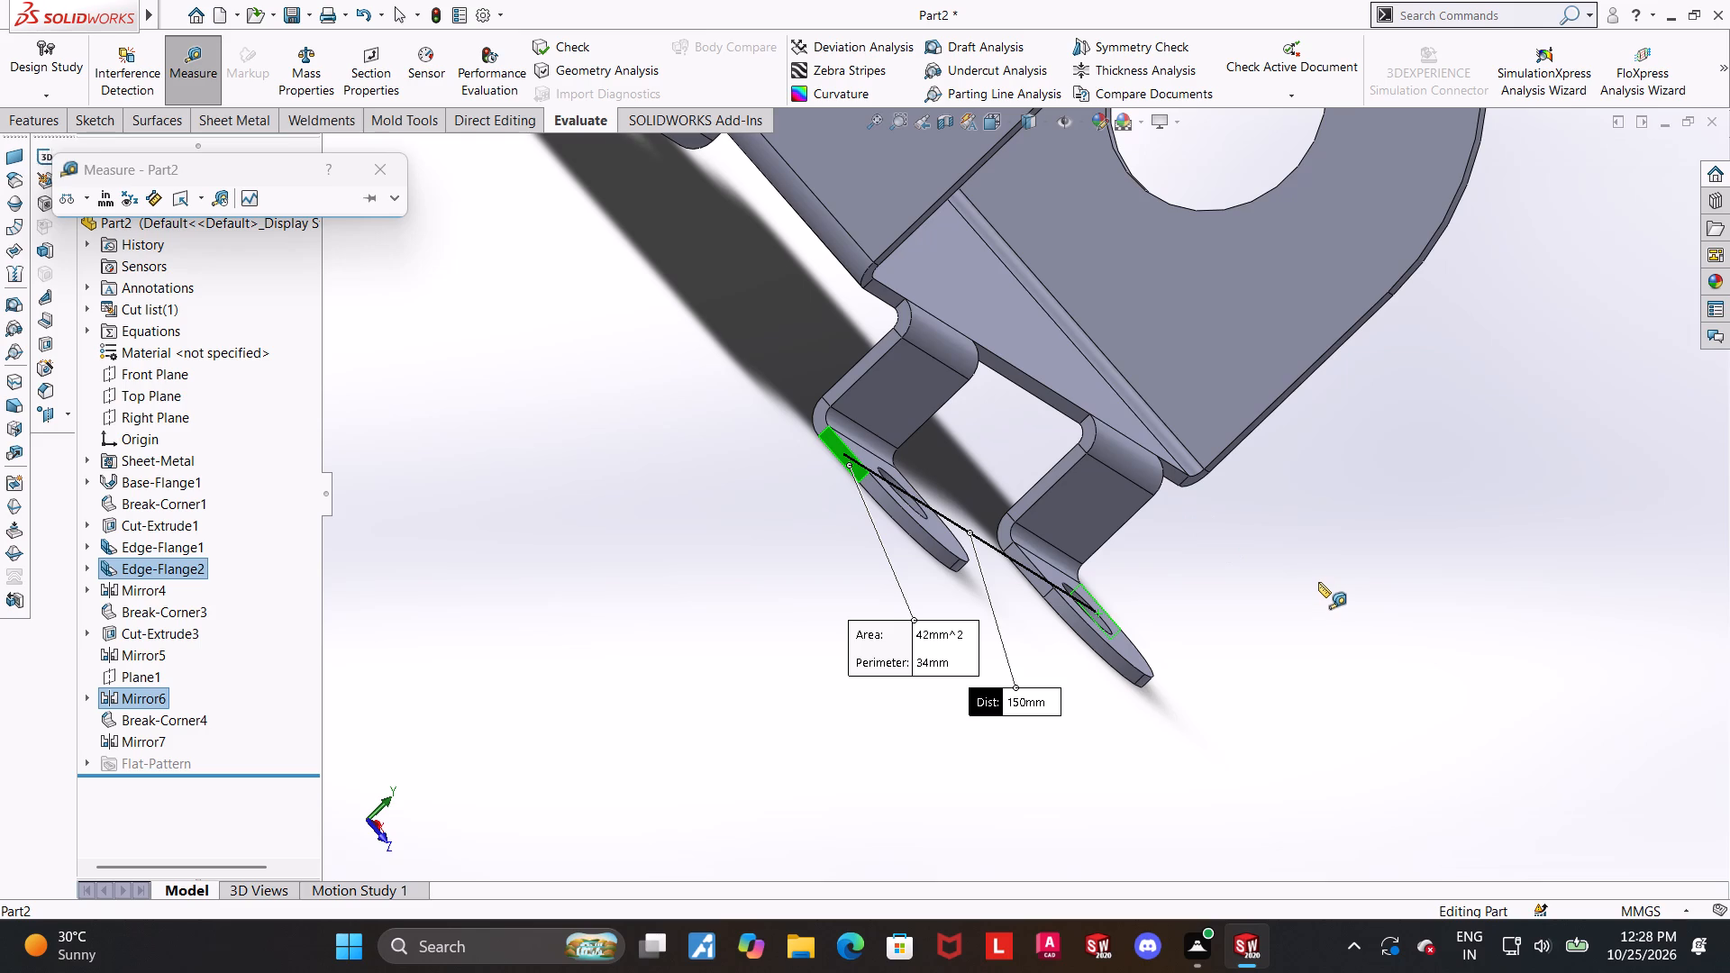
middle_drag(1311, 578, 1297, 580)
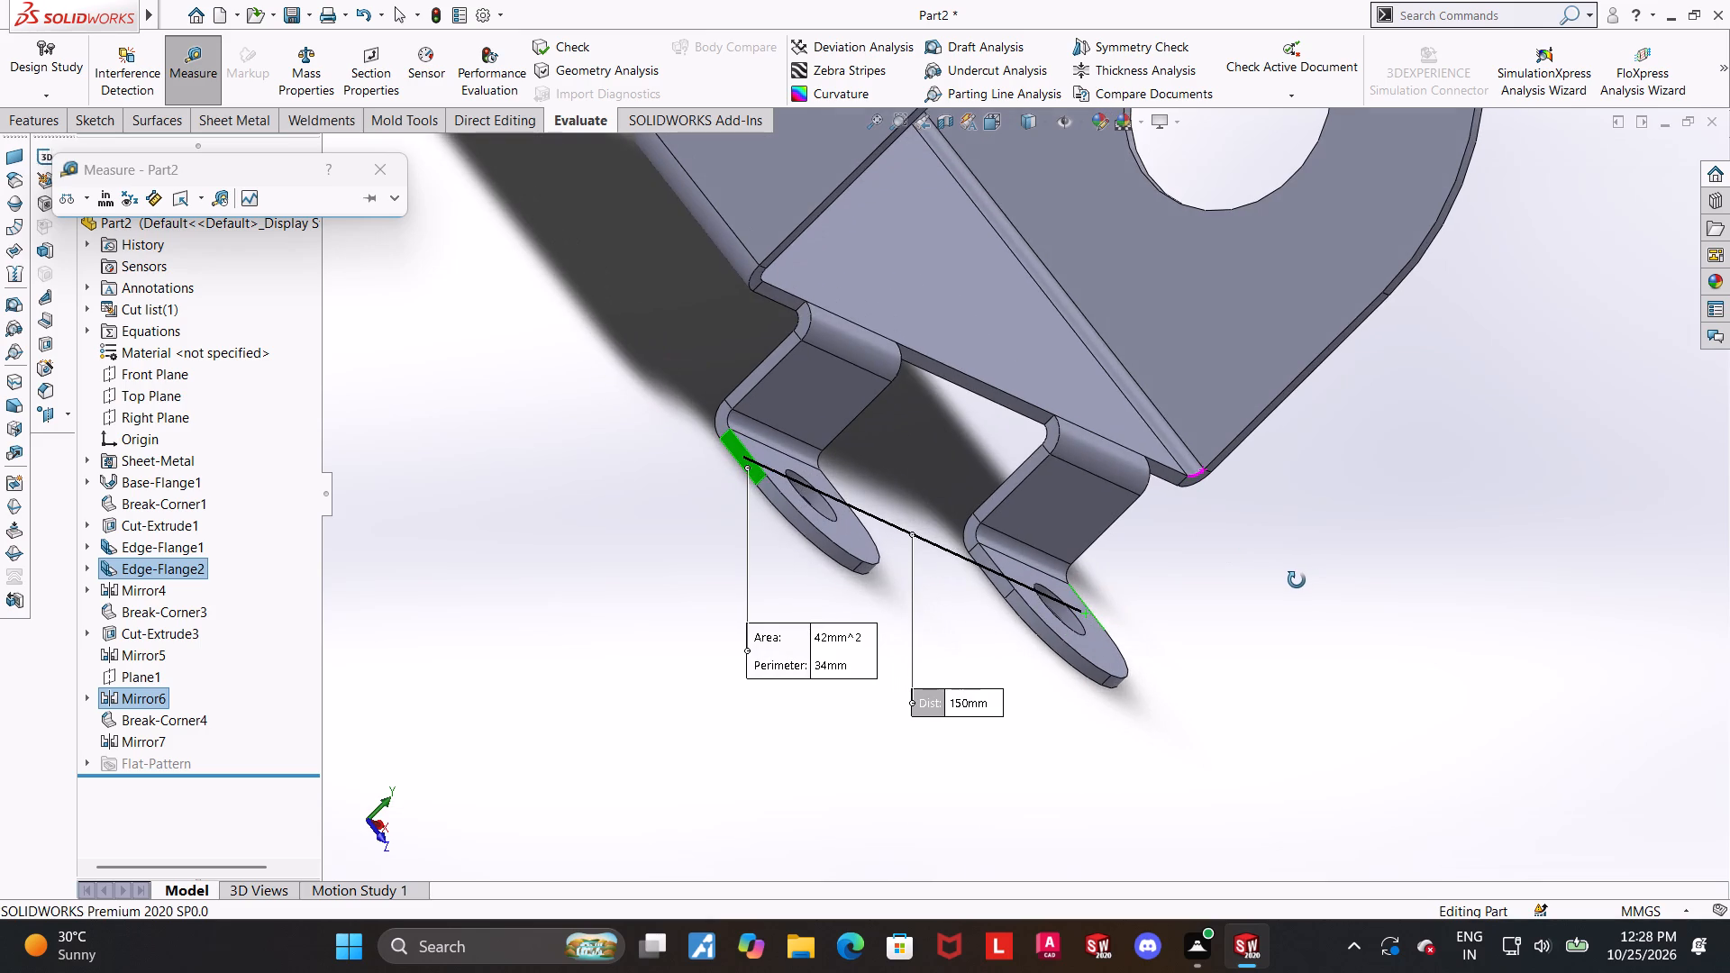
middle_drag(1297, 580, 1288, 582)
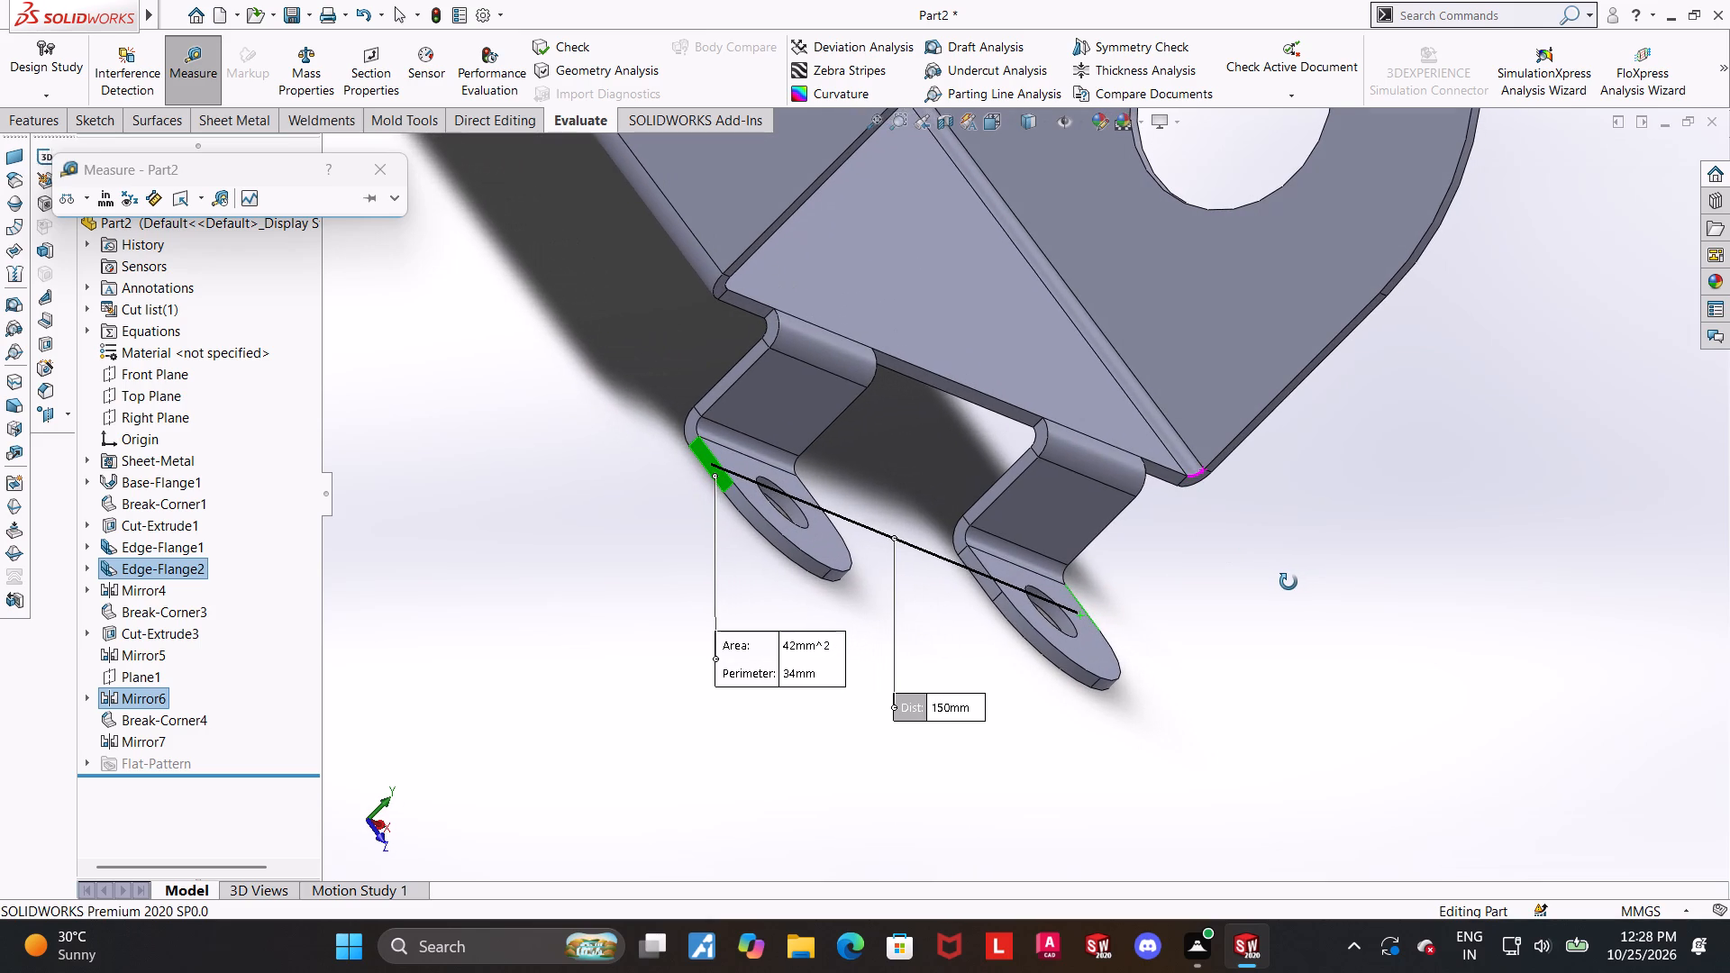
middle_drag(1288, 582, 1230, 571)
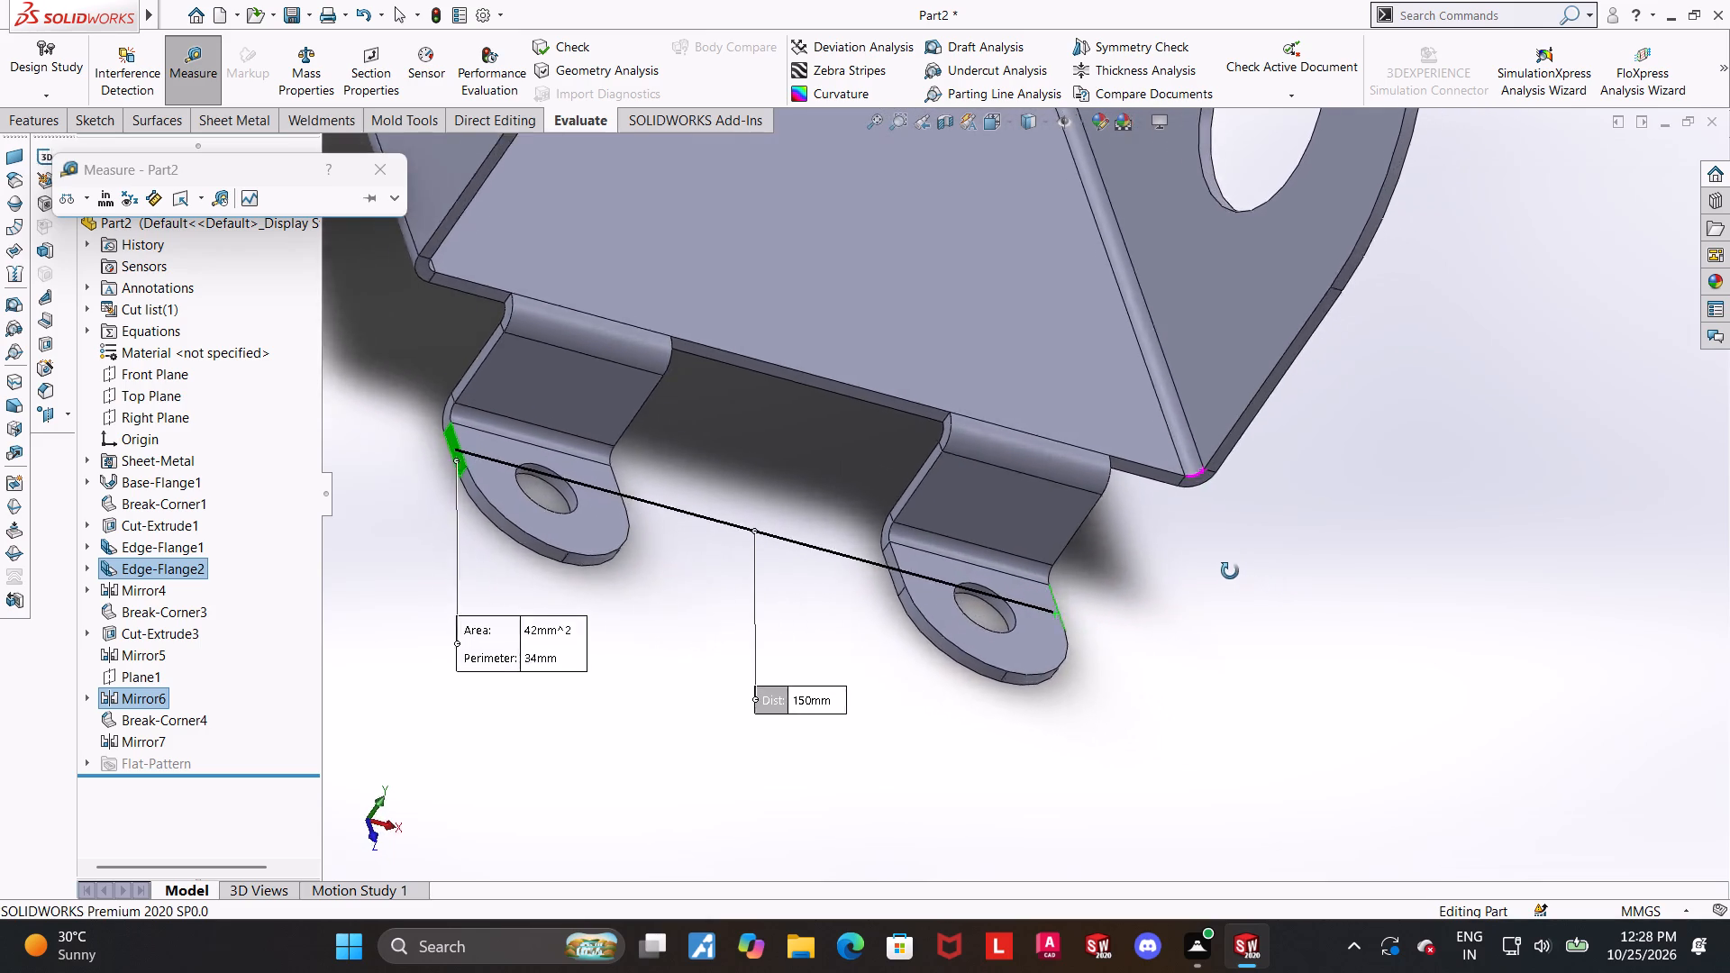
middle_drag(1230, 571, 1199, 587)
scroll(1199, 587, up, 5)
click(1295, 446)
key(Escape)
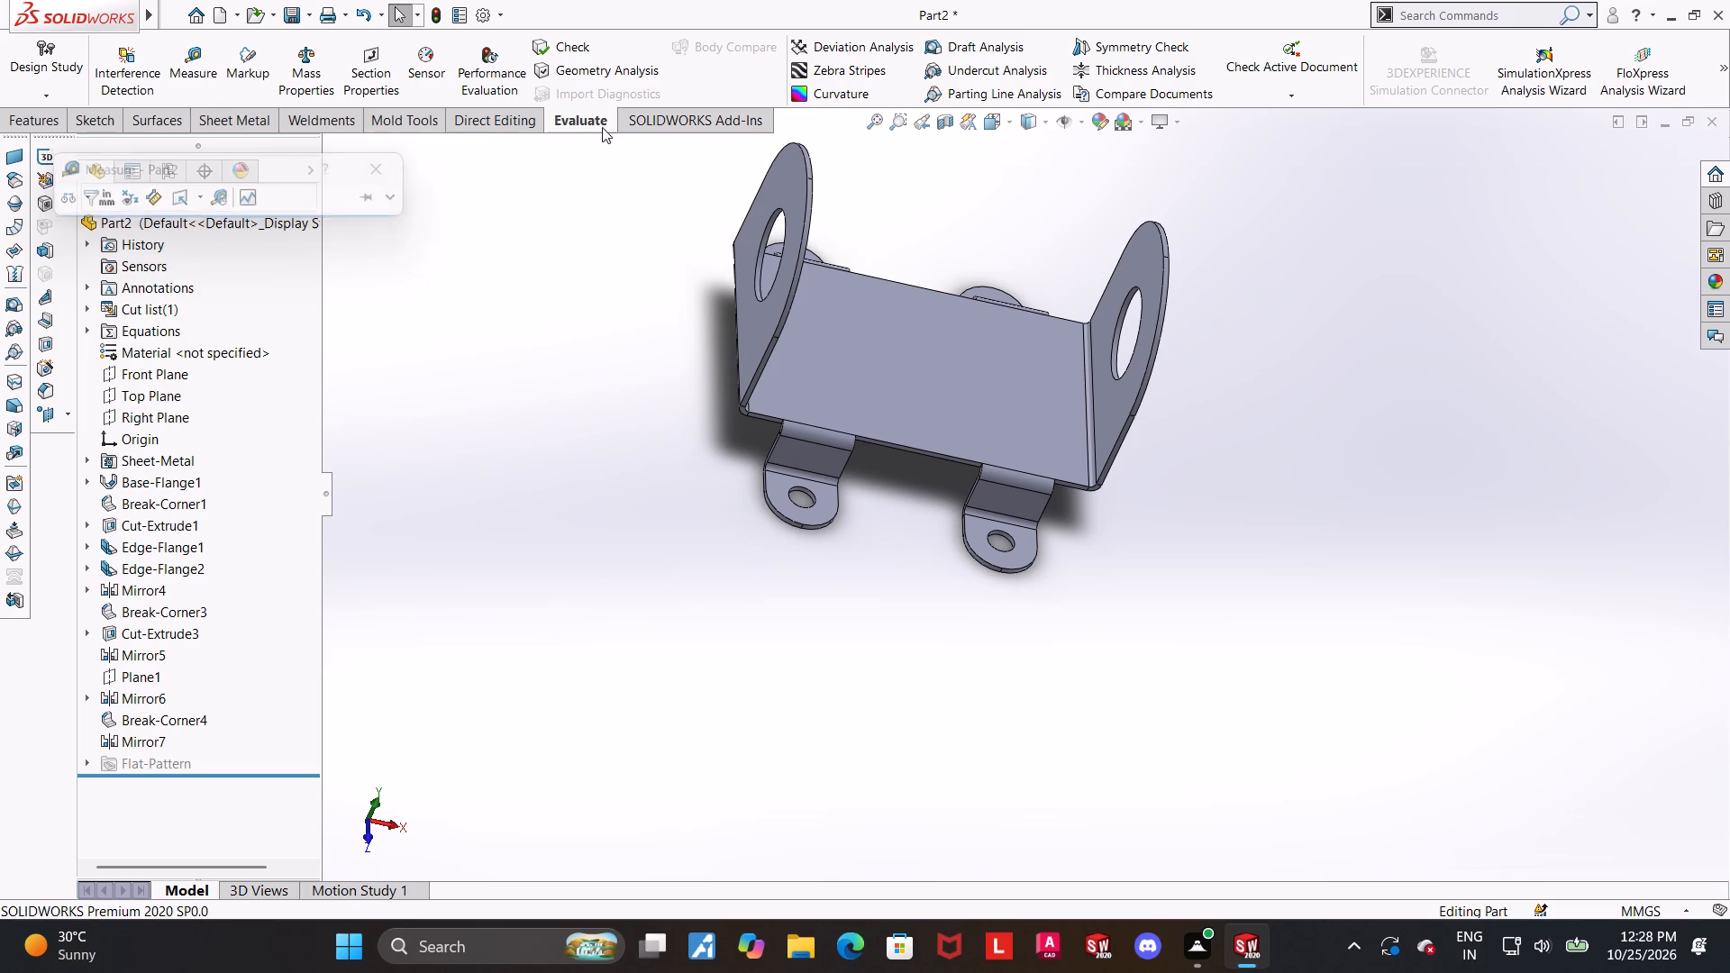
Flatten the sheet-metal part and view its flat pattern from the top.
click(275, 122)
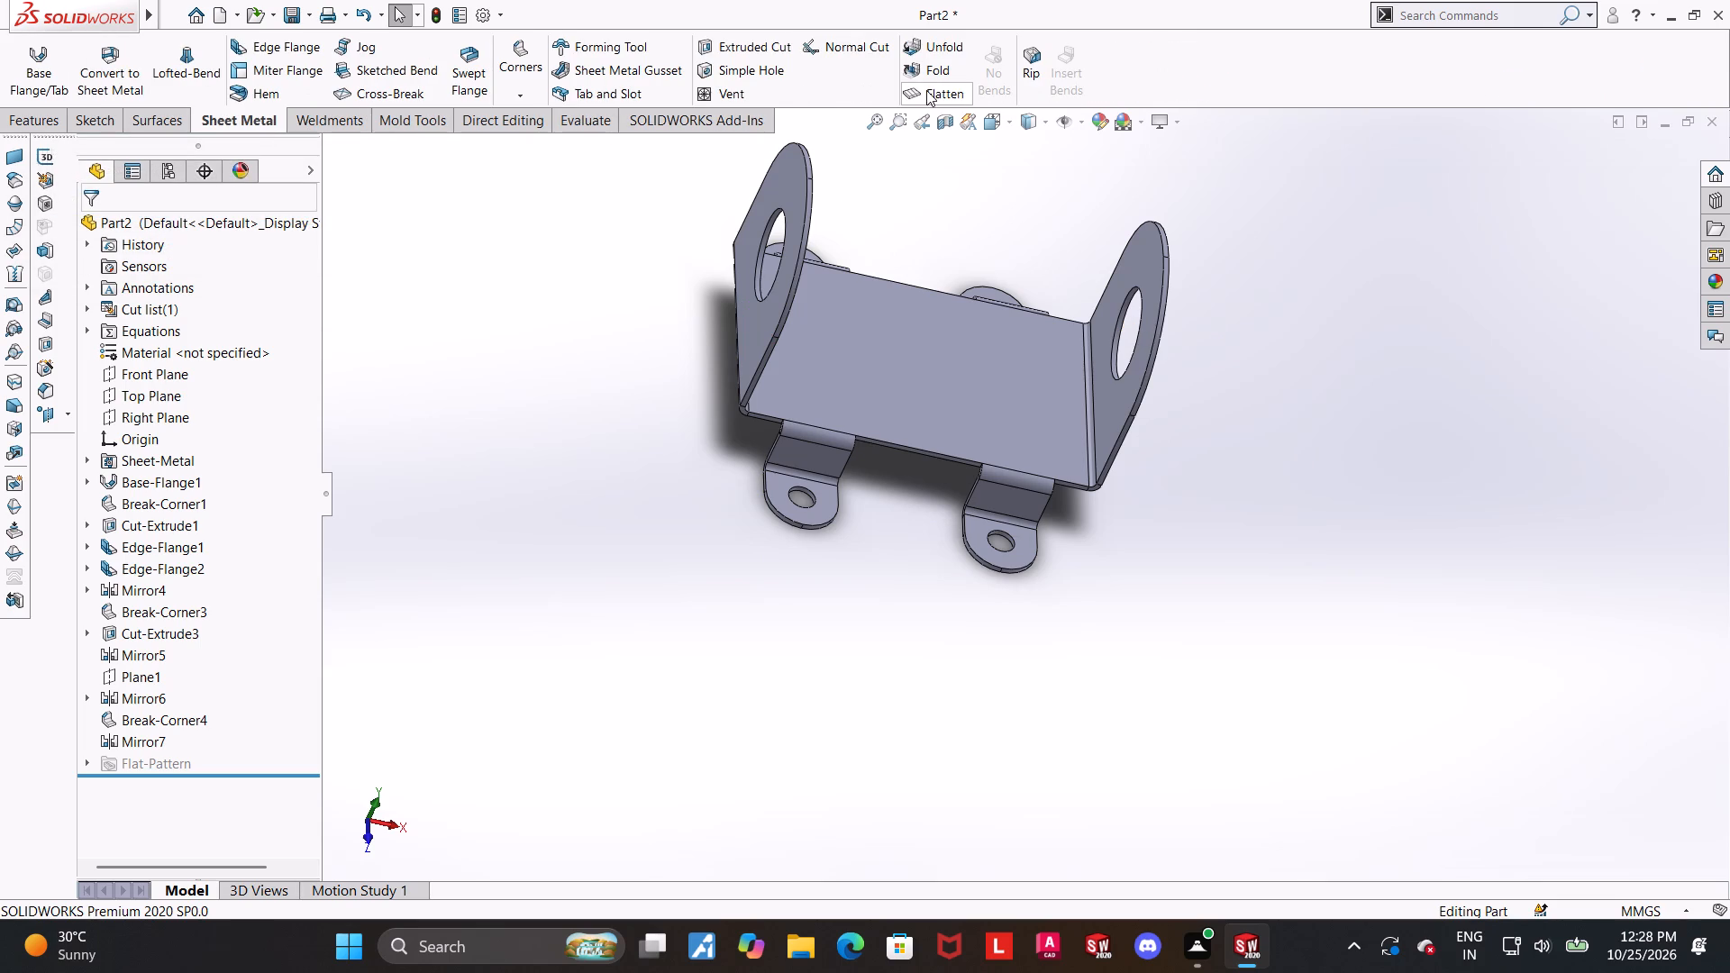
click(926, 90)
middle_drag(1250, 588, 1217, 596)
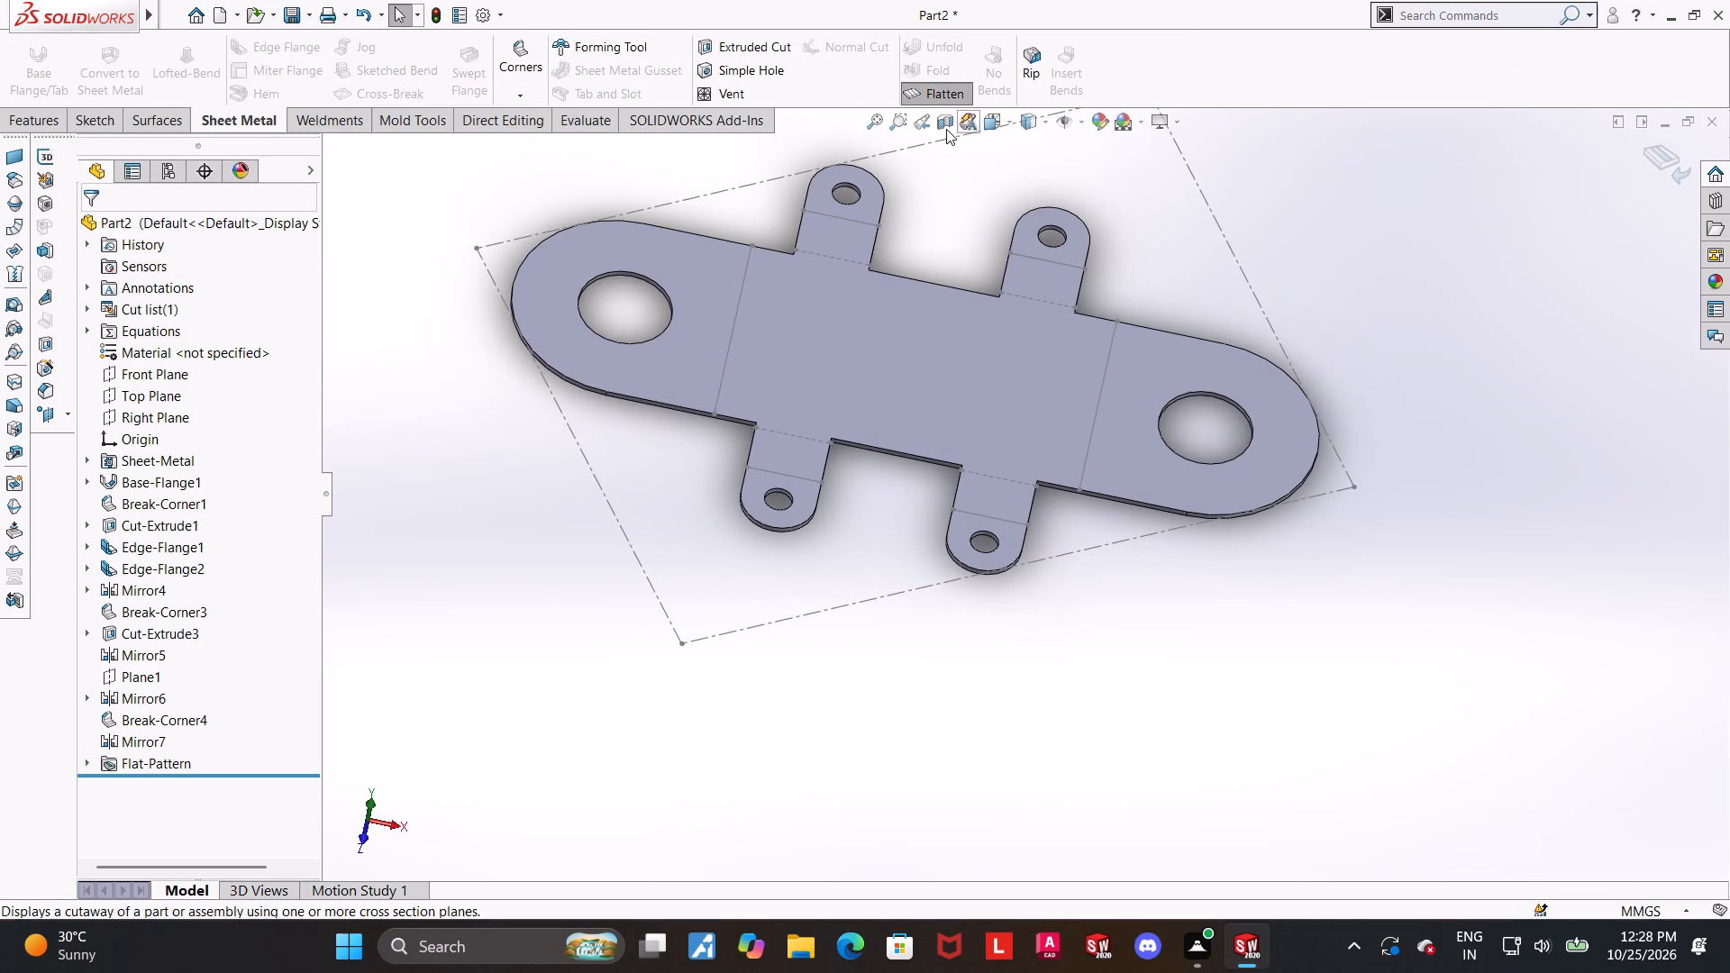
click(983, 123)
click(813, 465)
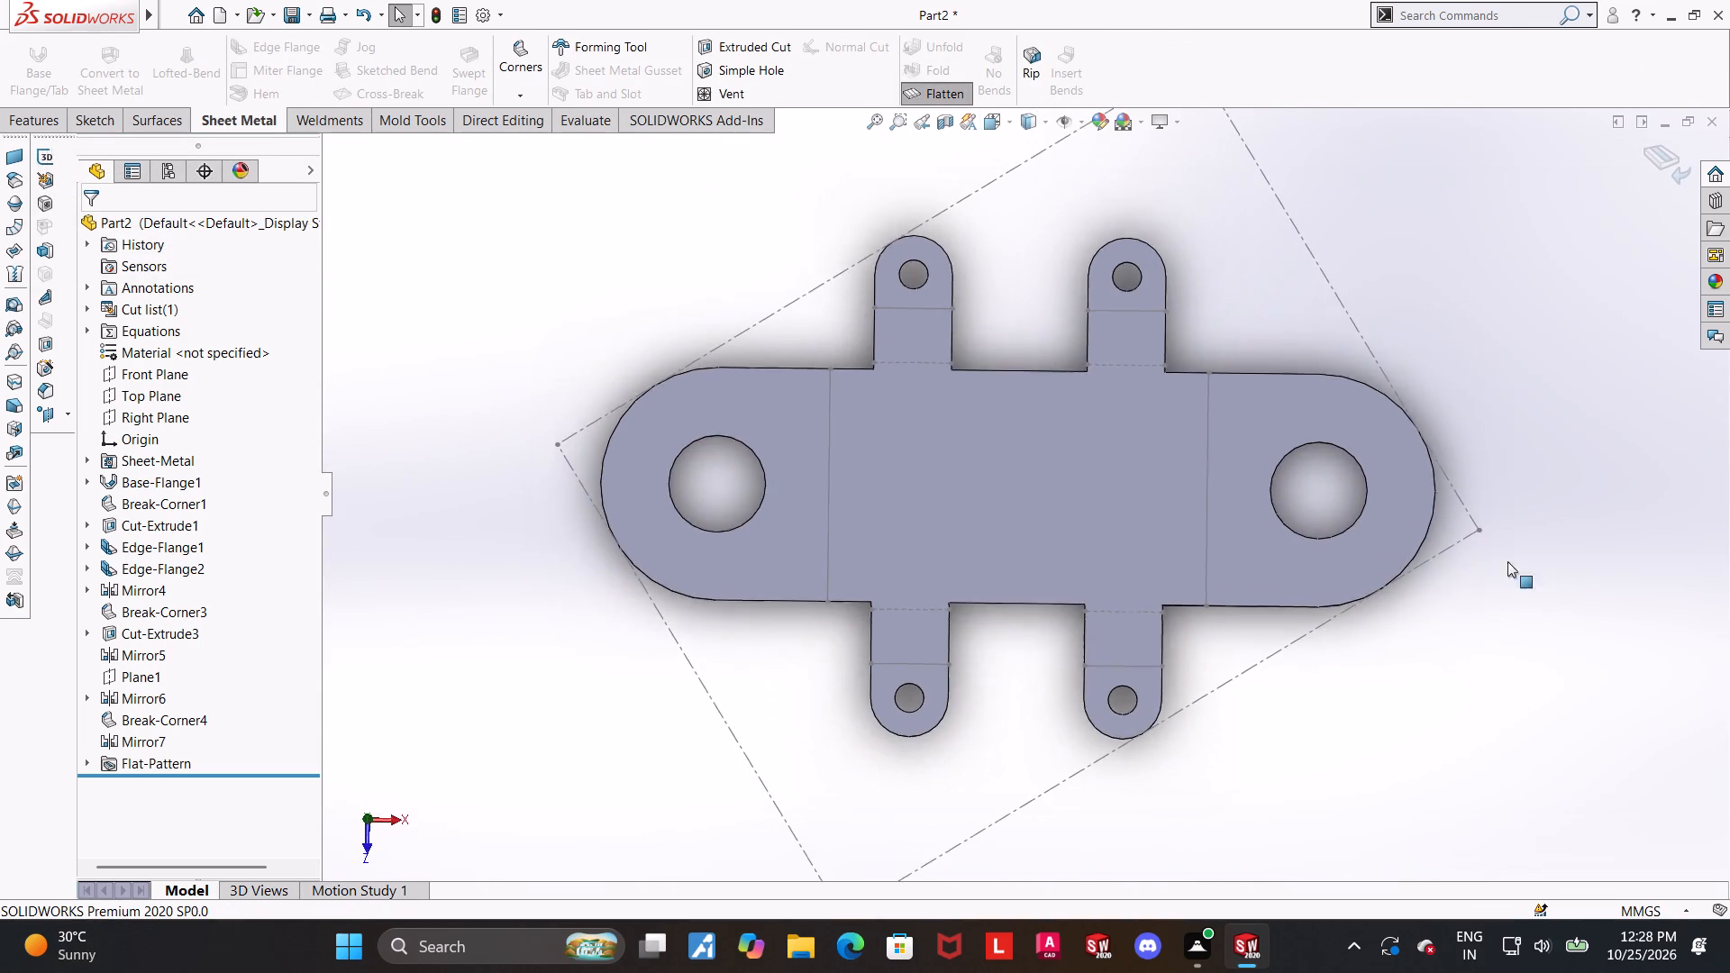
Measure the distance between the bend lines of the two large end flanges on the flat pattern.
scroll(1419, 650, down, 3)
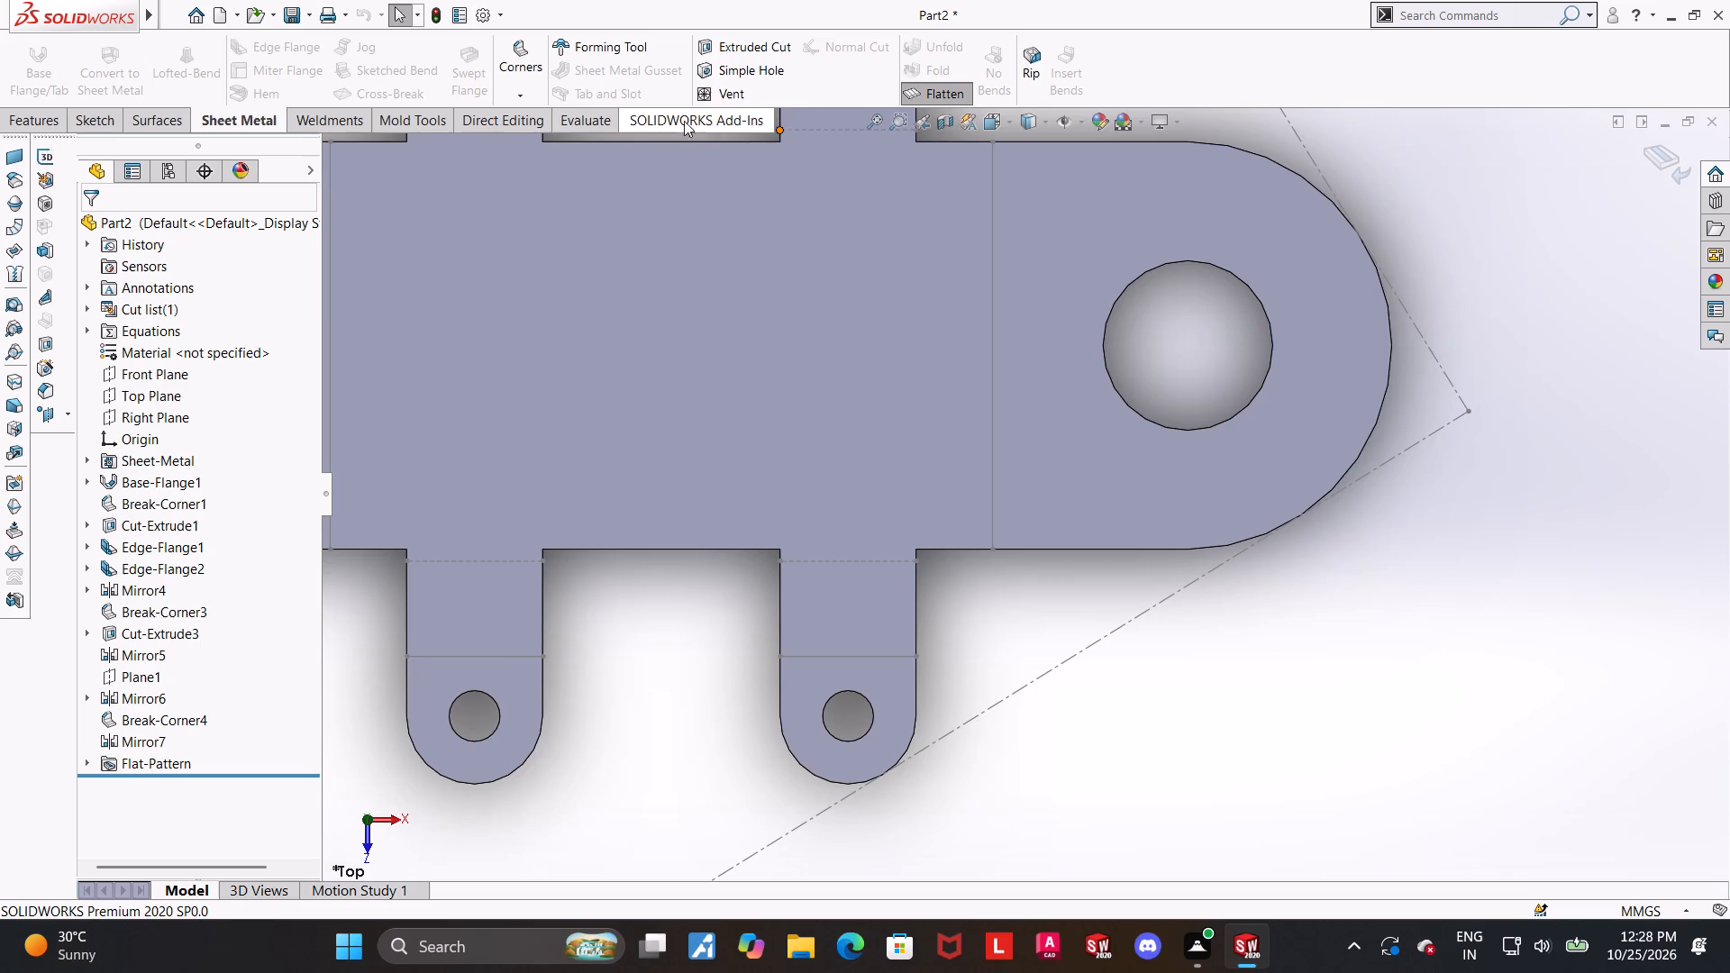
scroll(1232, 343, up, 2)
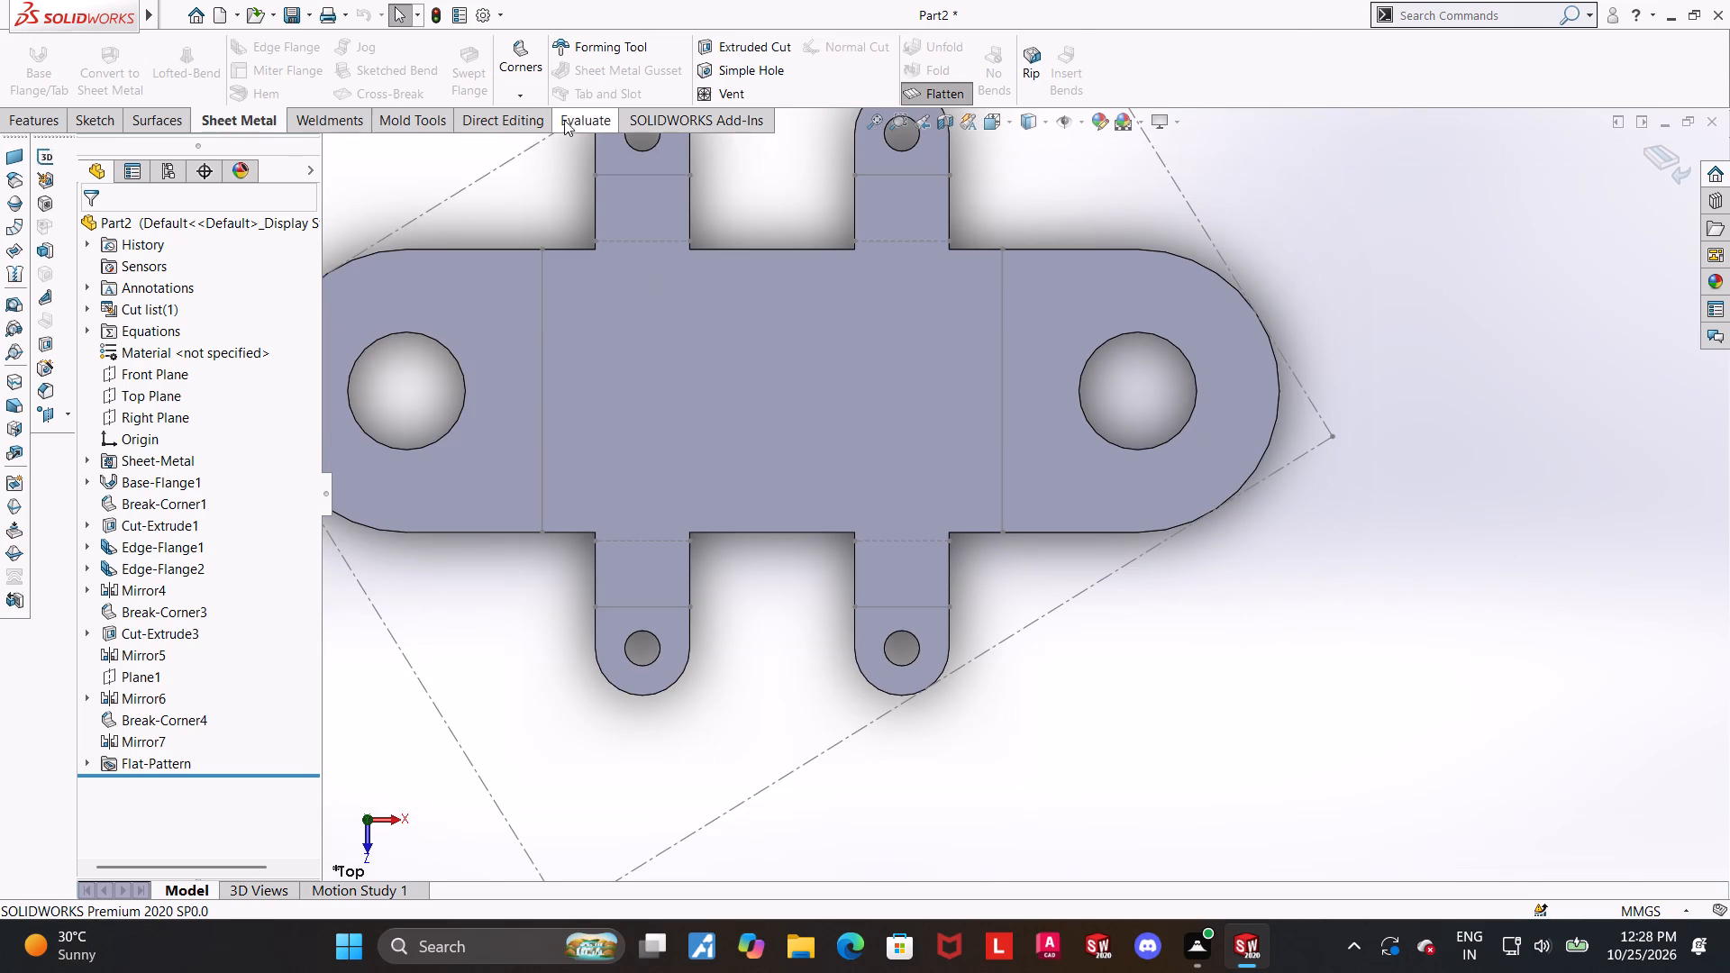
click(566, 119)
click(170, 75)
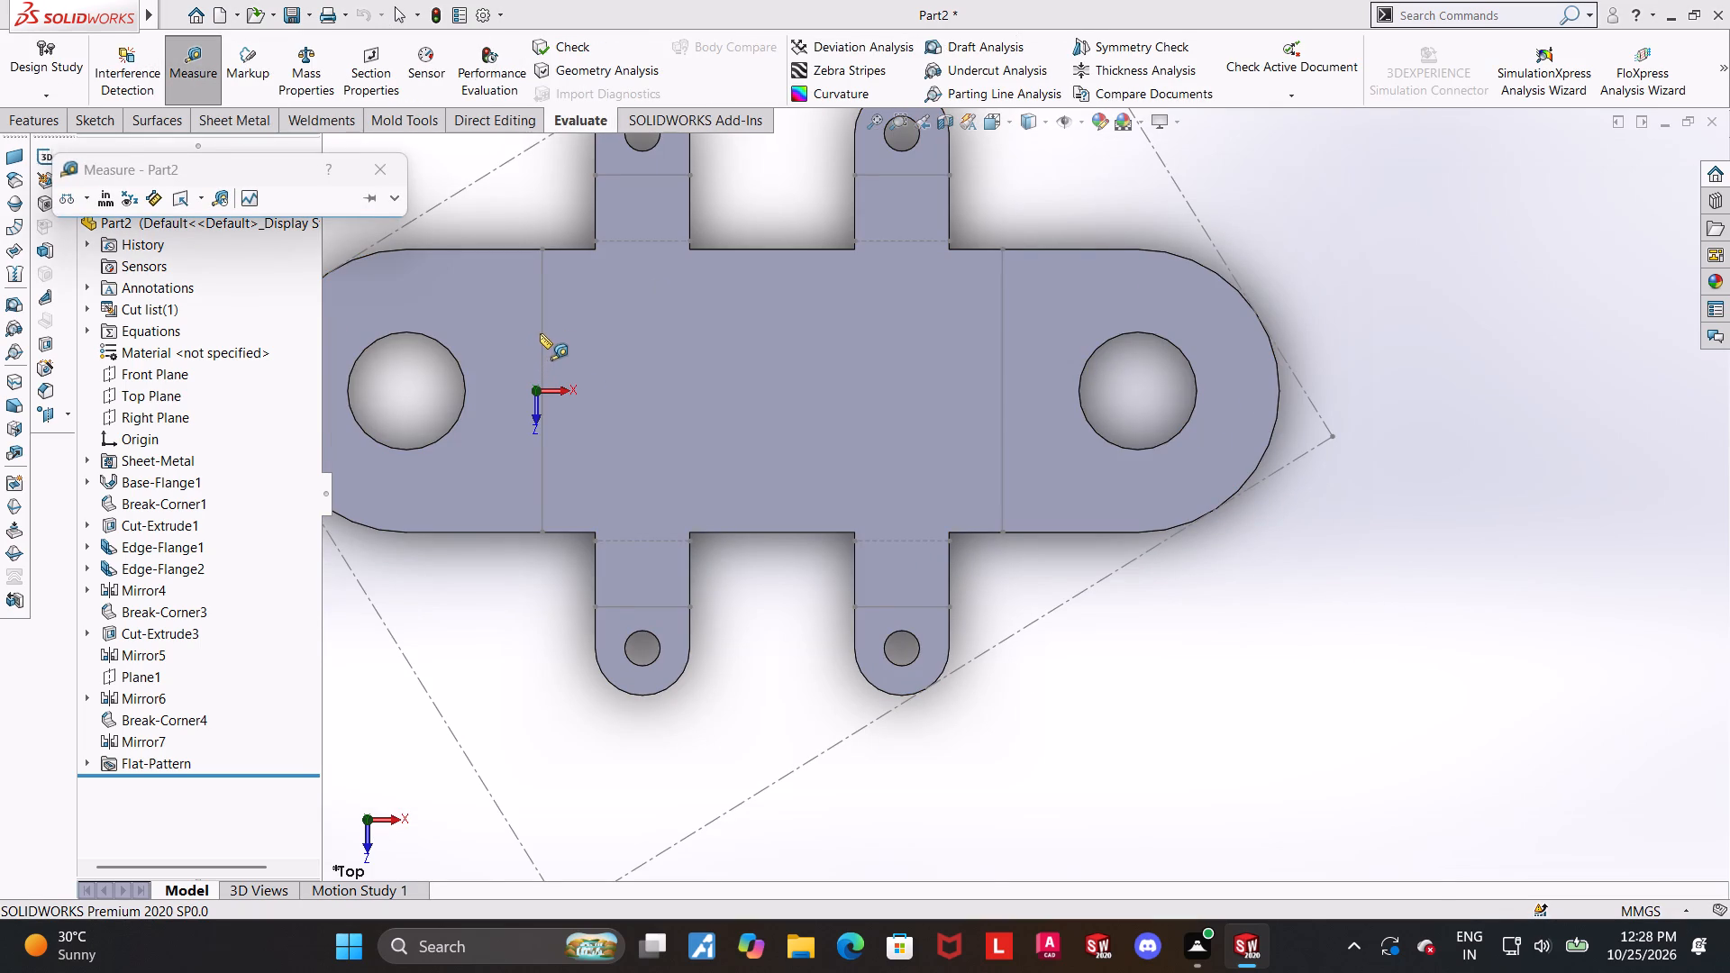
click(540, 333)
click(999, 367)
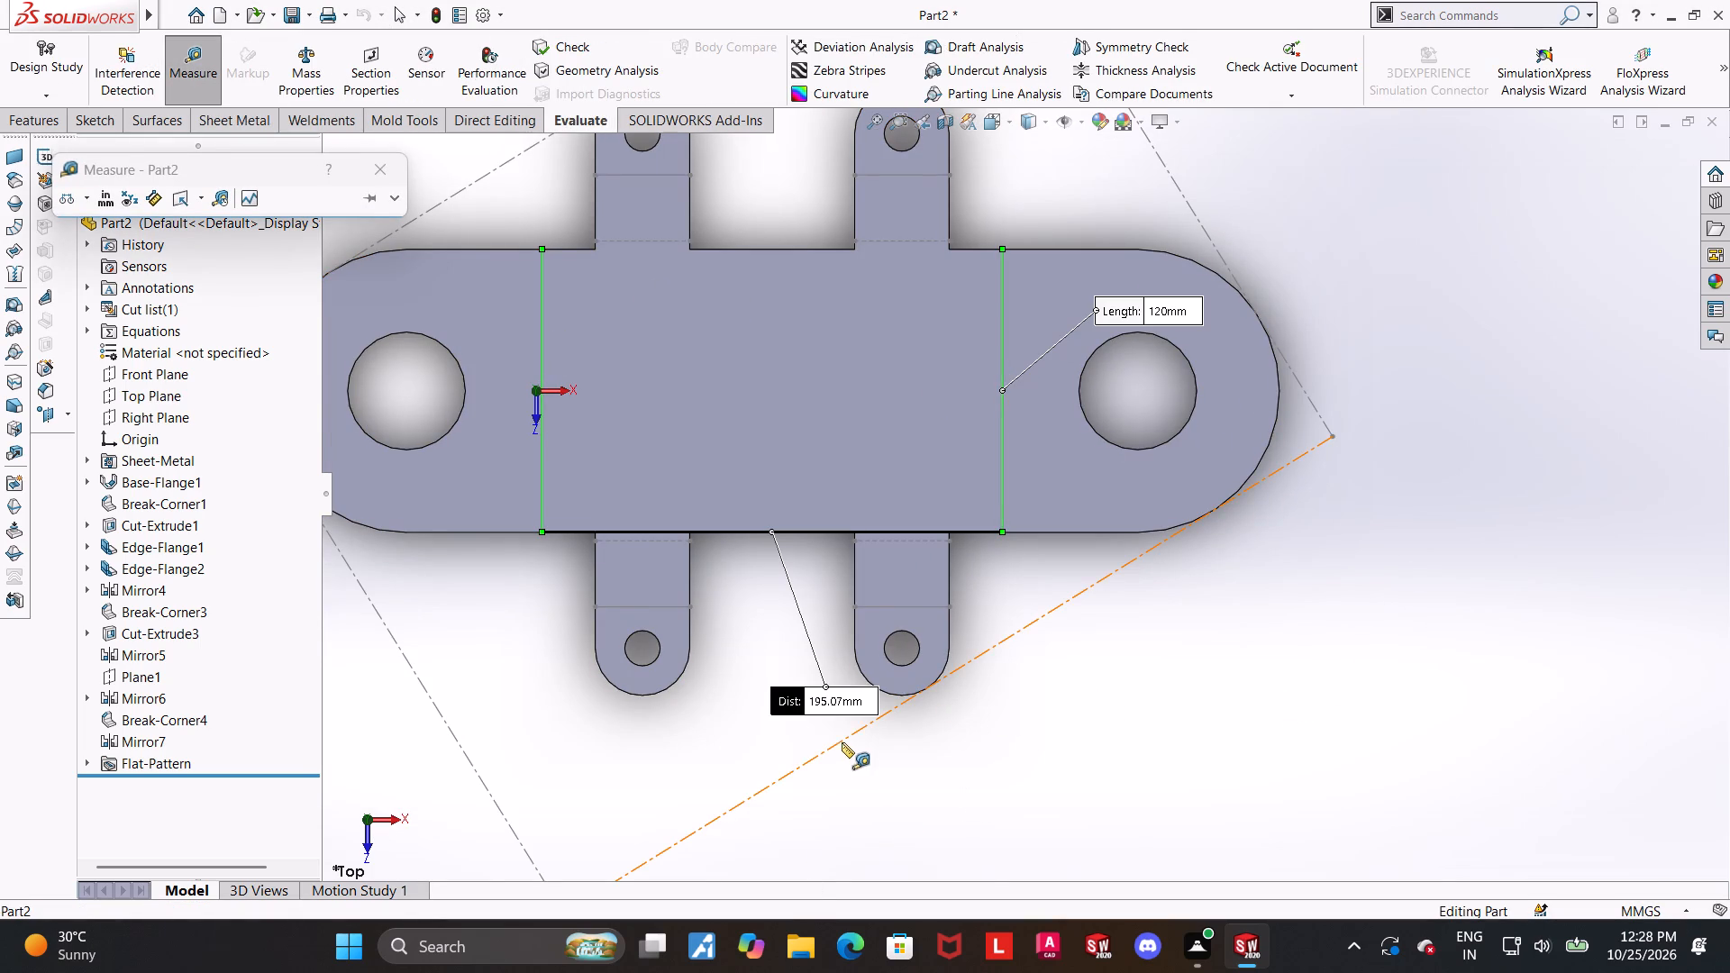
key(Escape)
Return the part from its flat pattern to the folded state and show it in isometric view.
scroll(860, 718, up, 2)
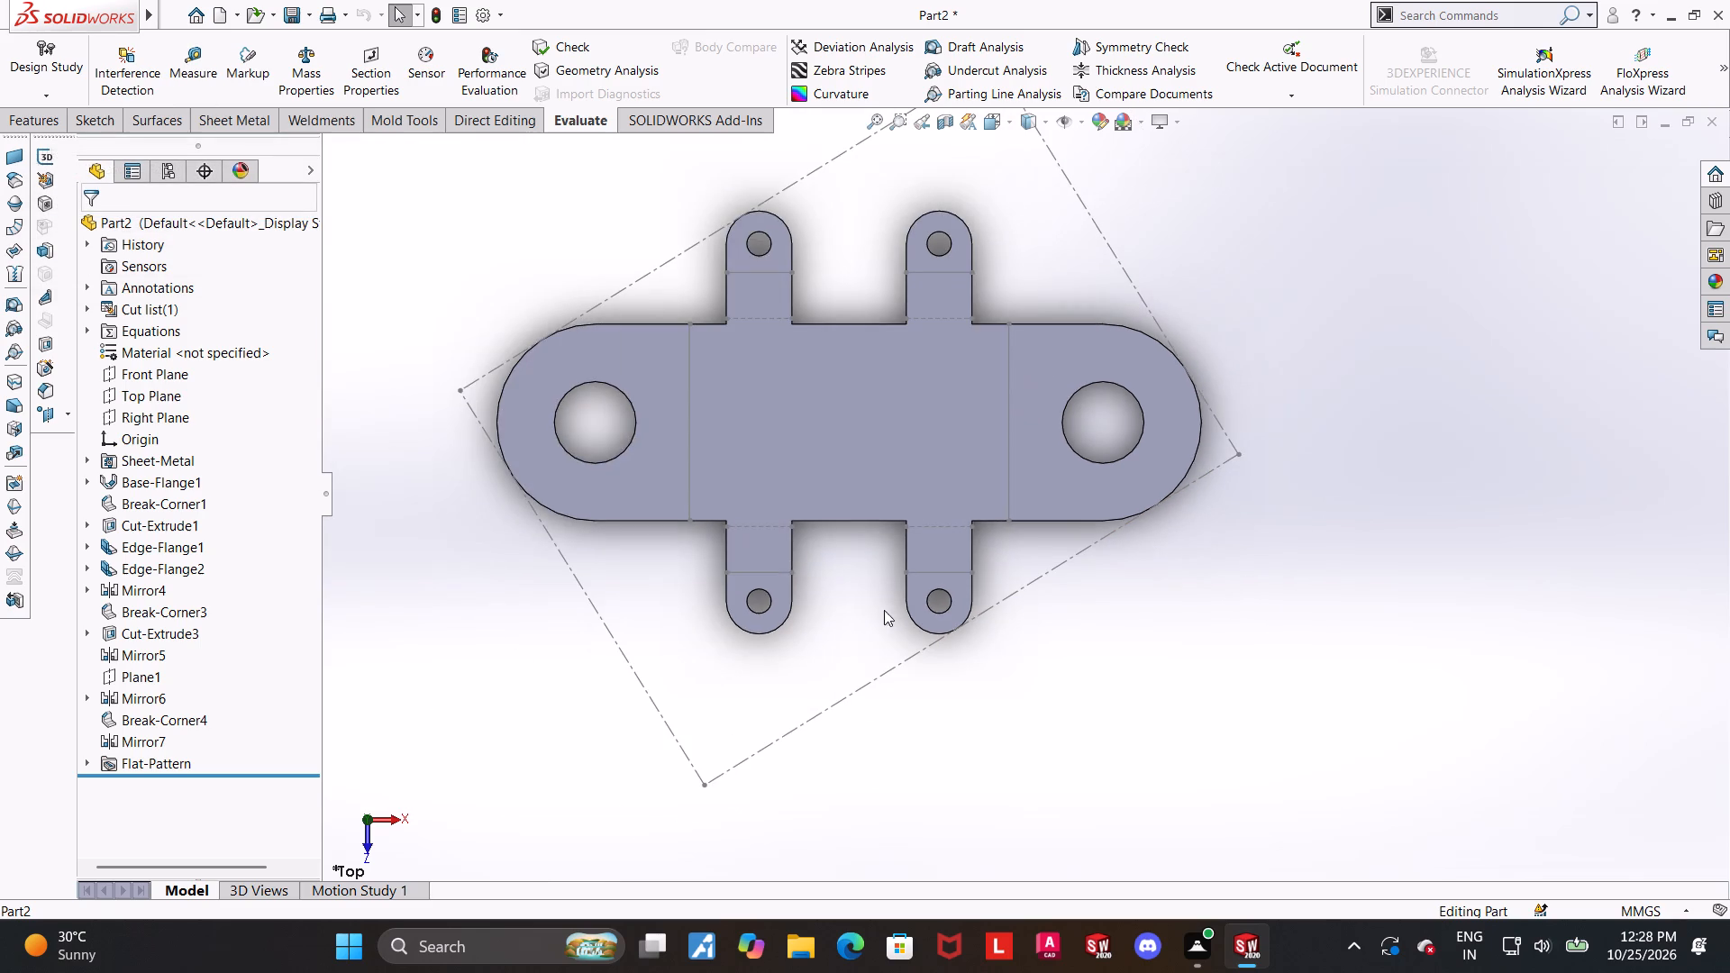
scroll(760, 313, down, 1)
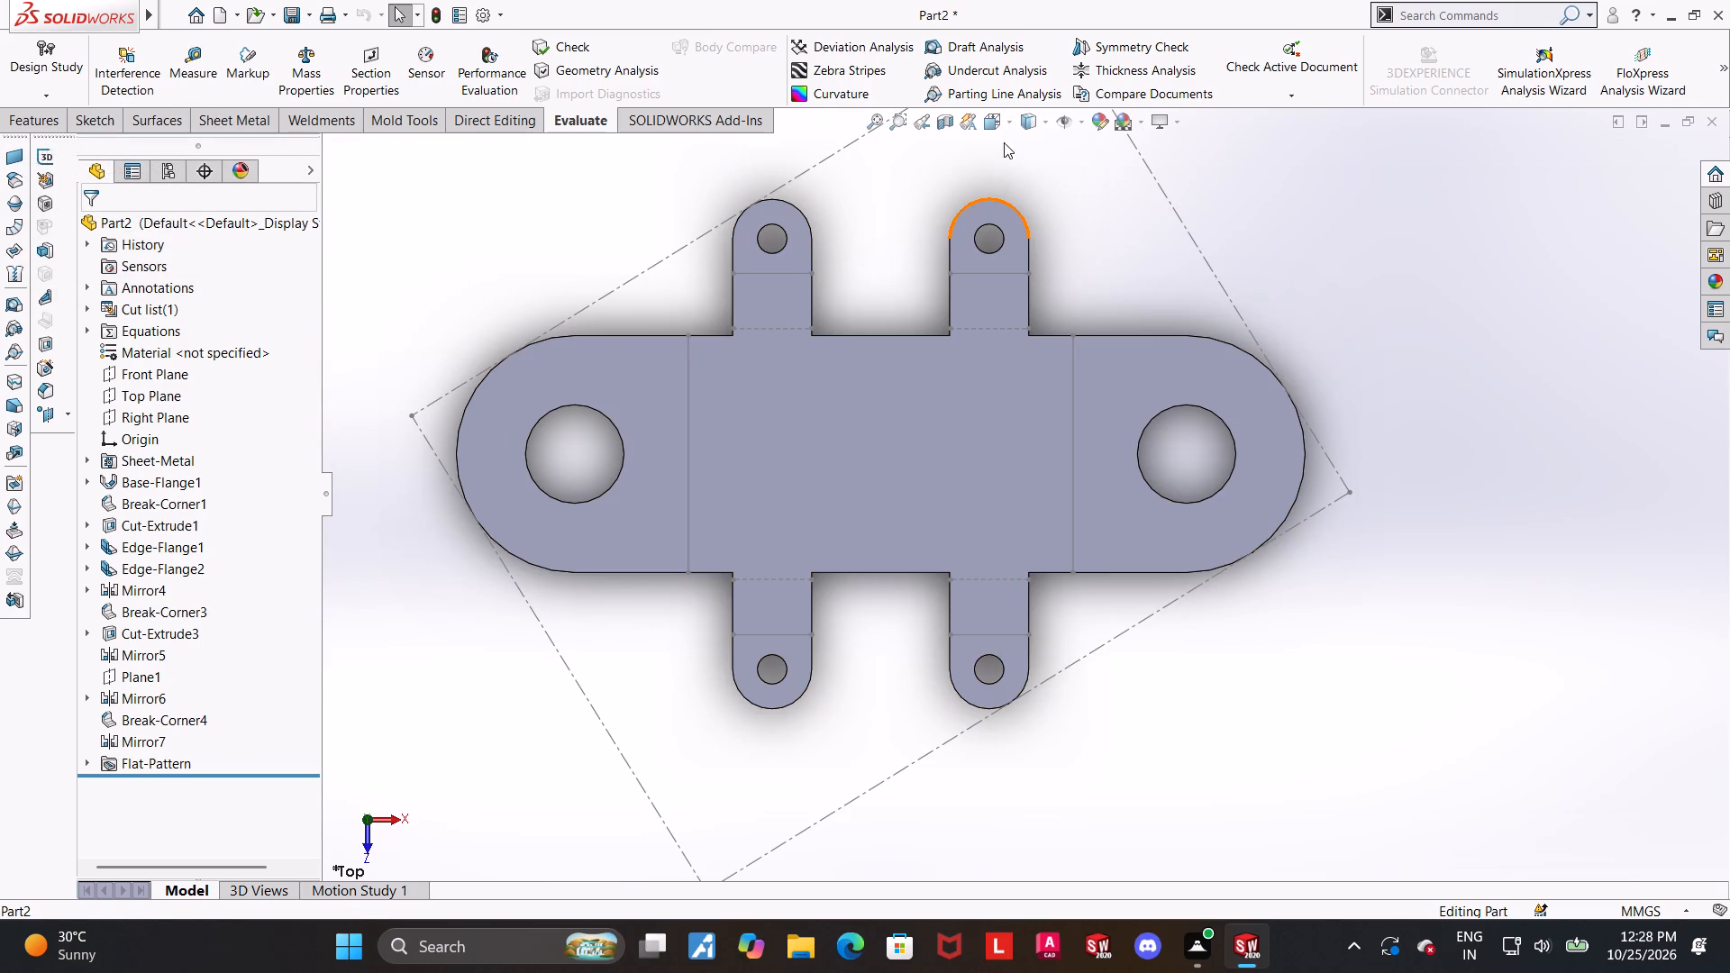
click(208, 113)
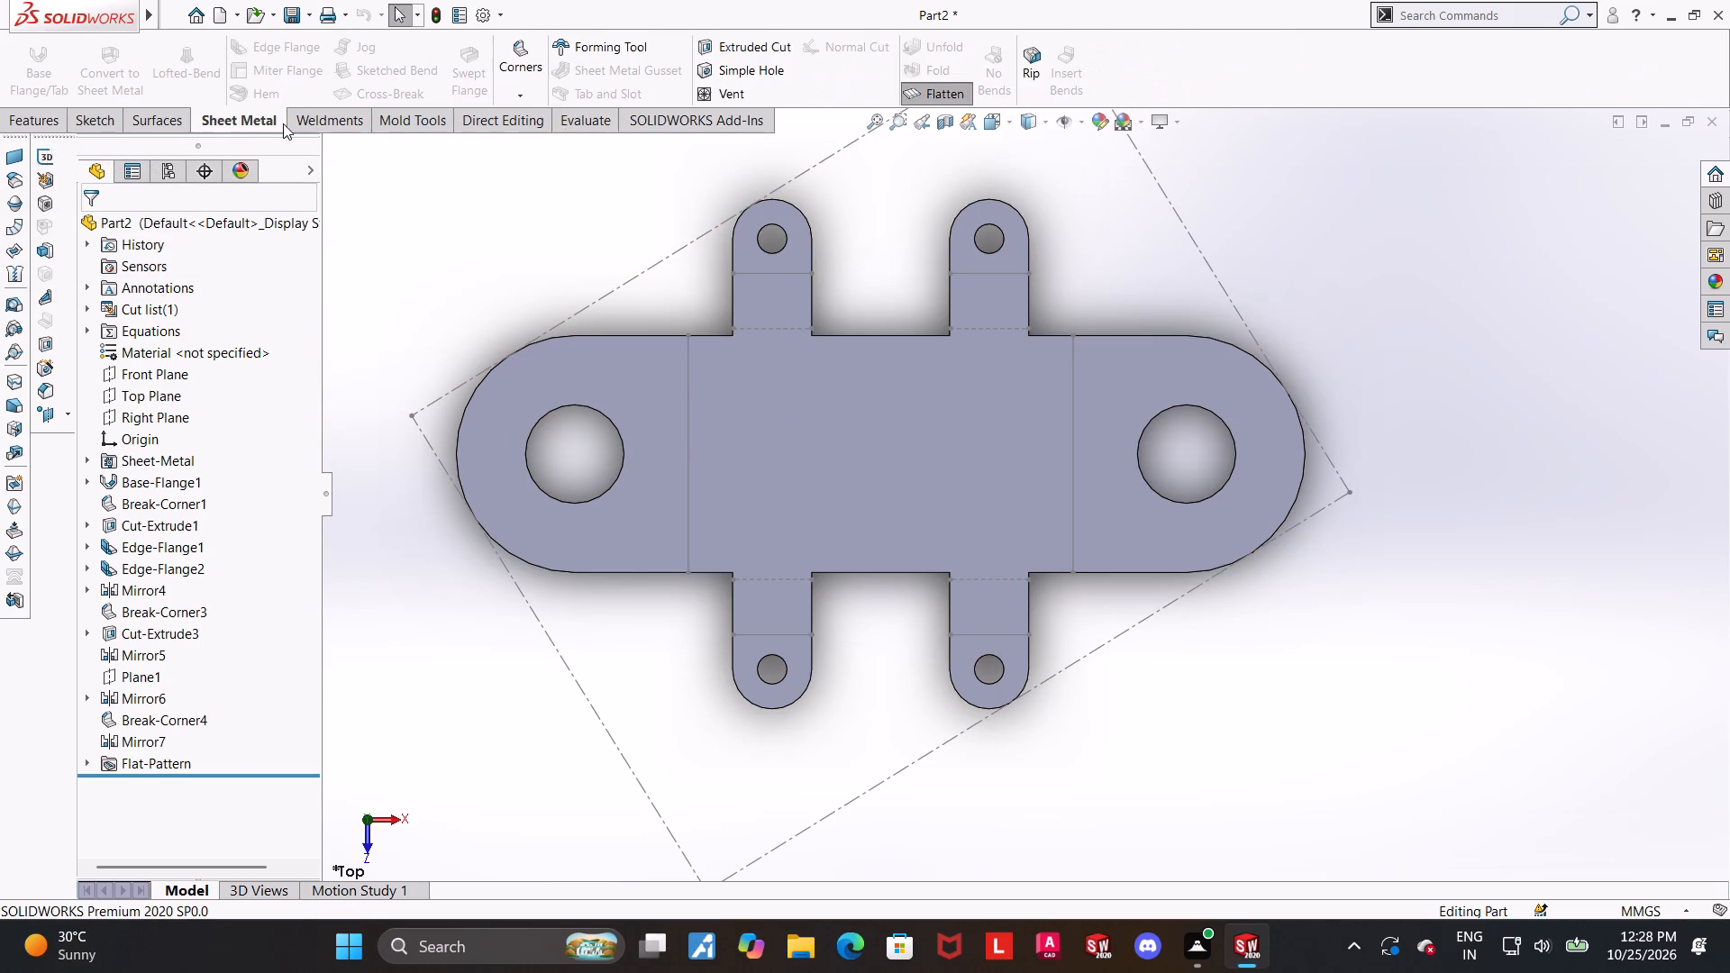
click(912, 87)
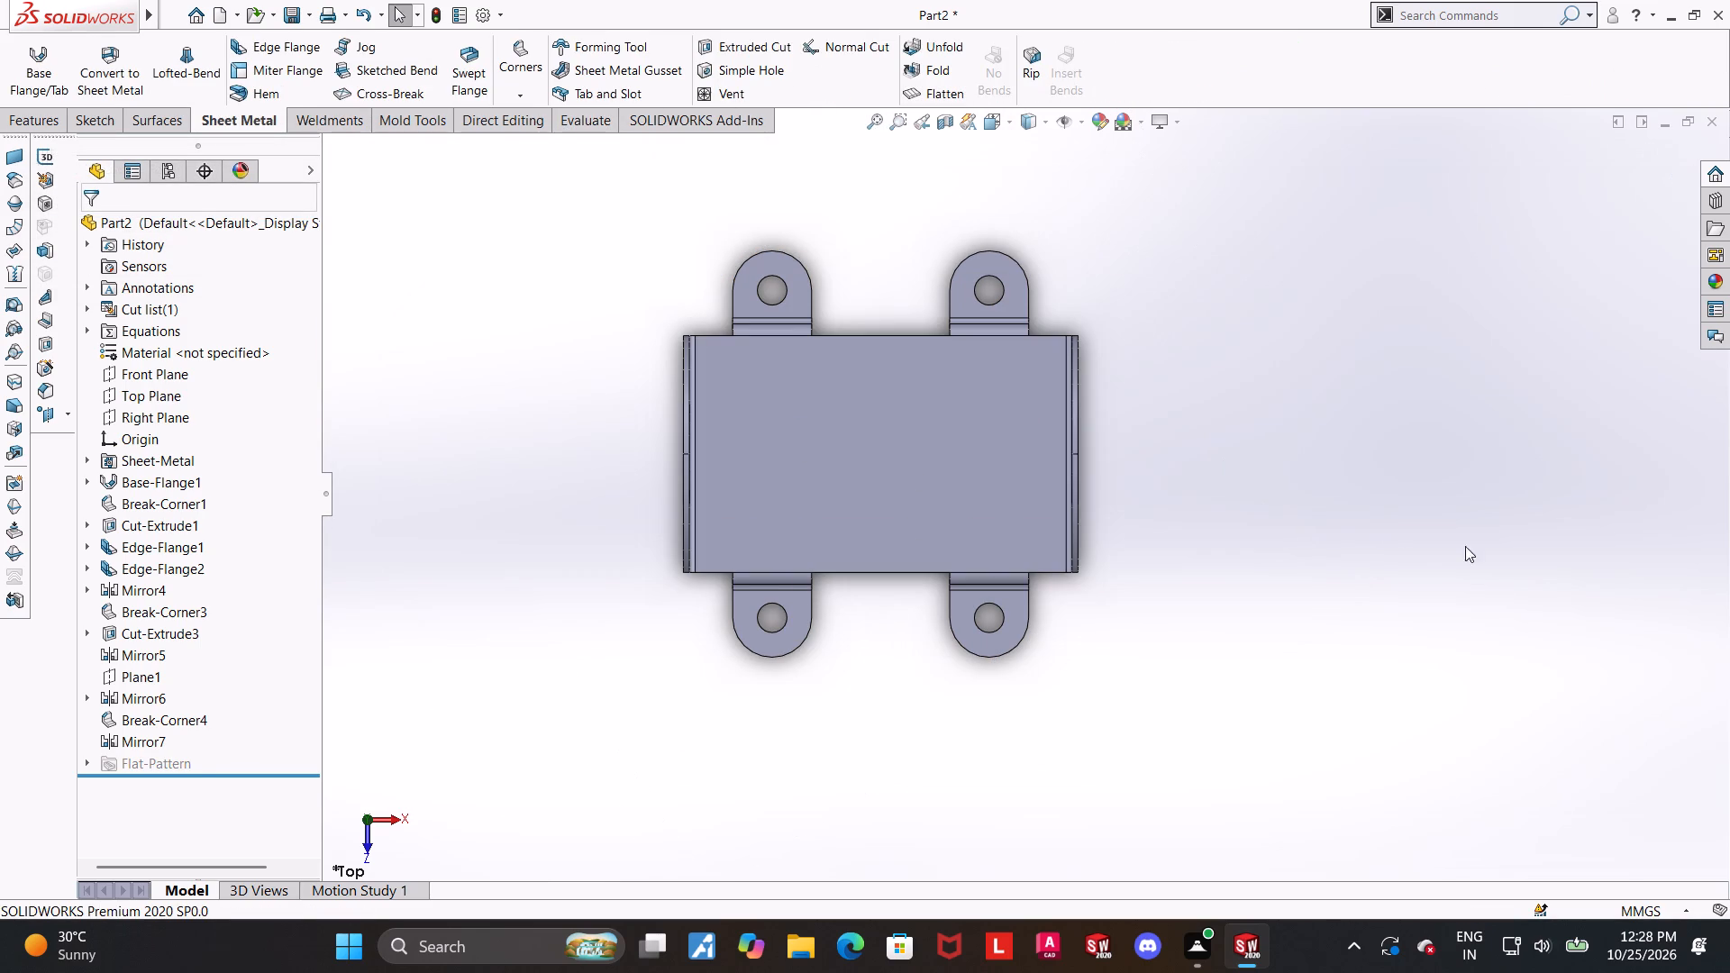
key(ctrl+7)
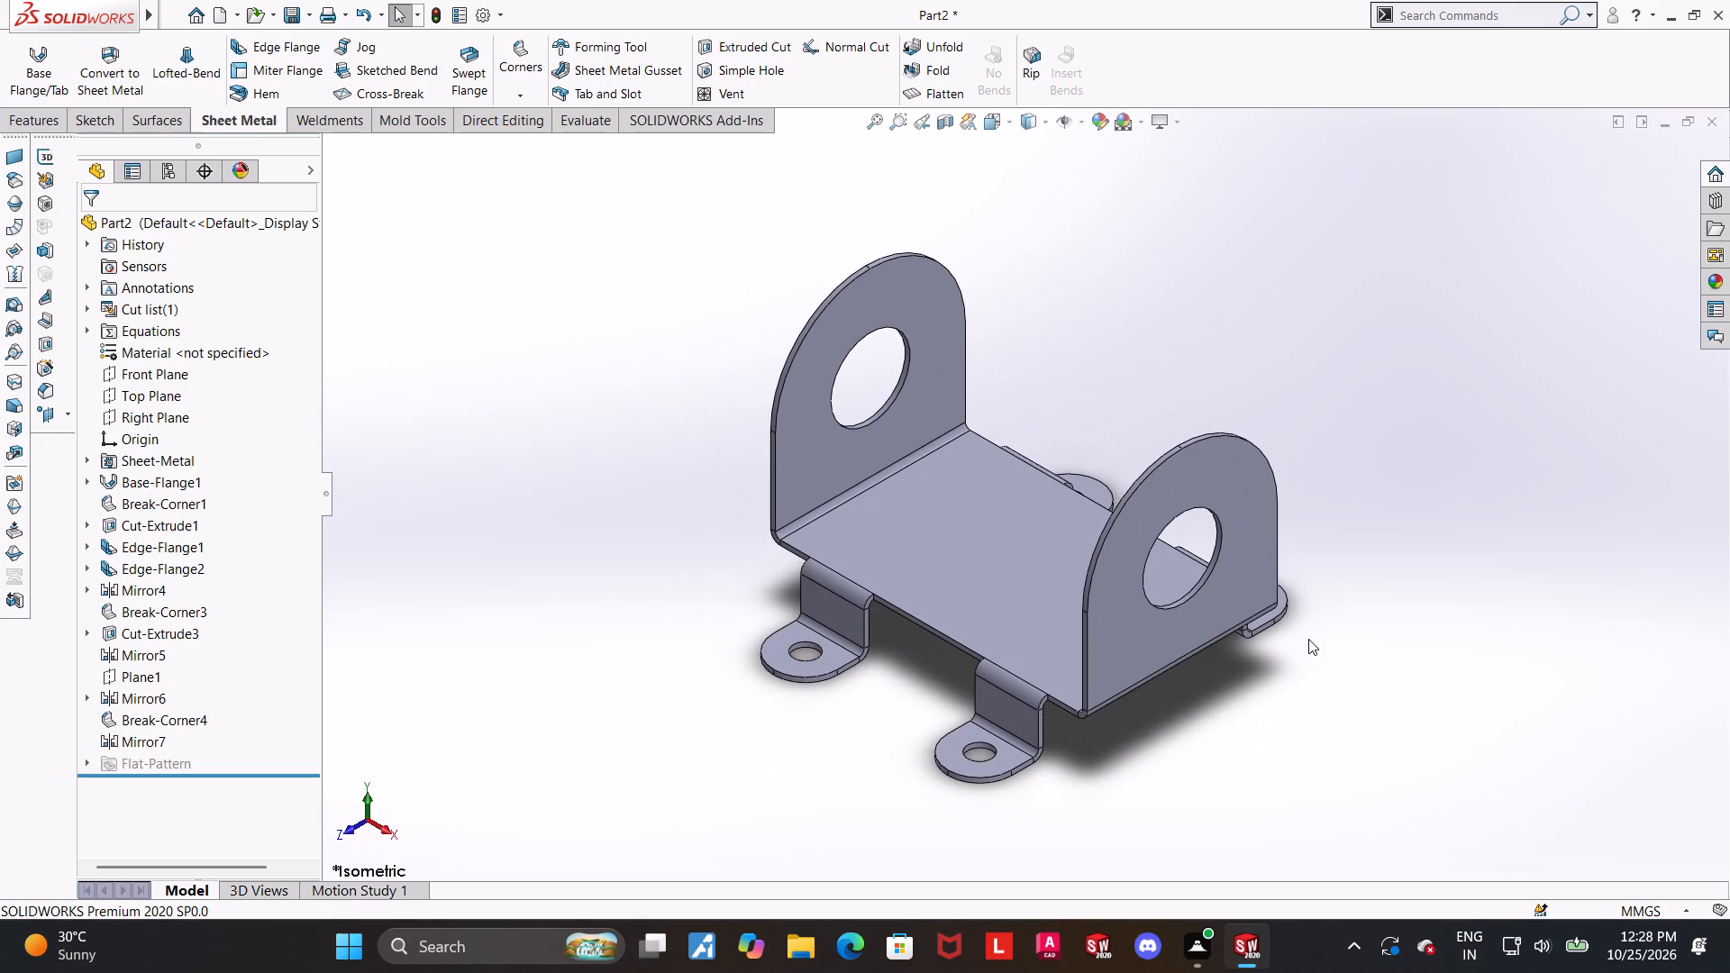
Apply a bright green color appearance to the whole part.
right_click(186, 215)
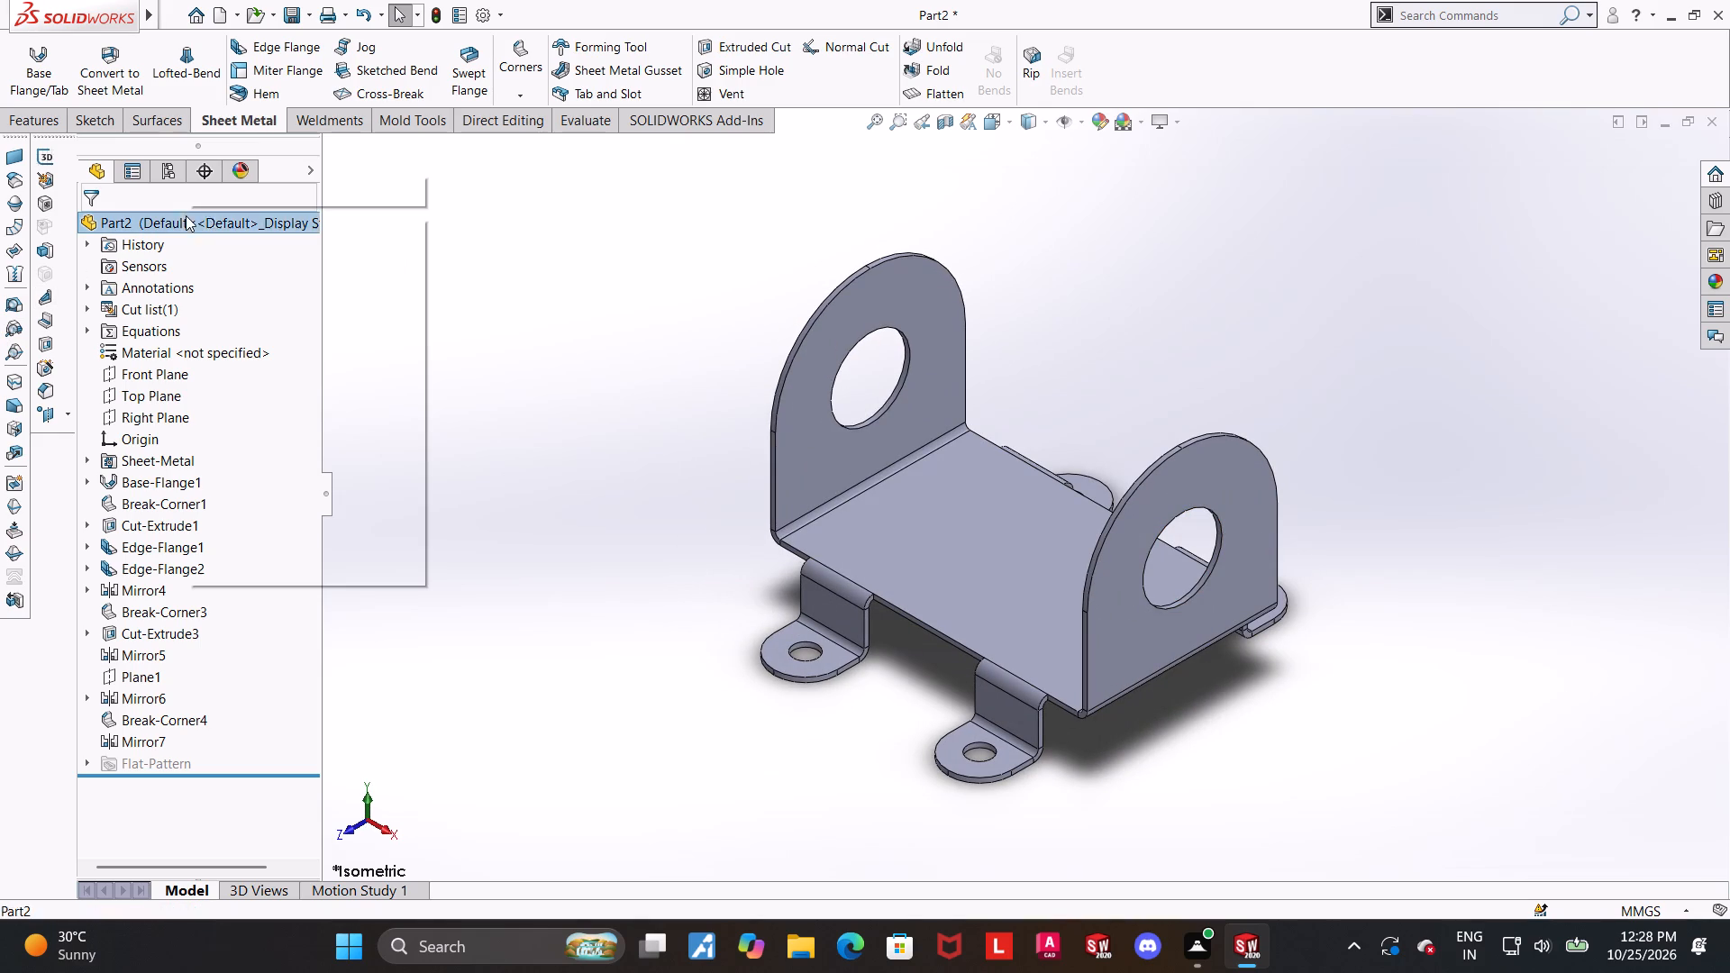
click(232, 189)
click(249, 223)
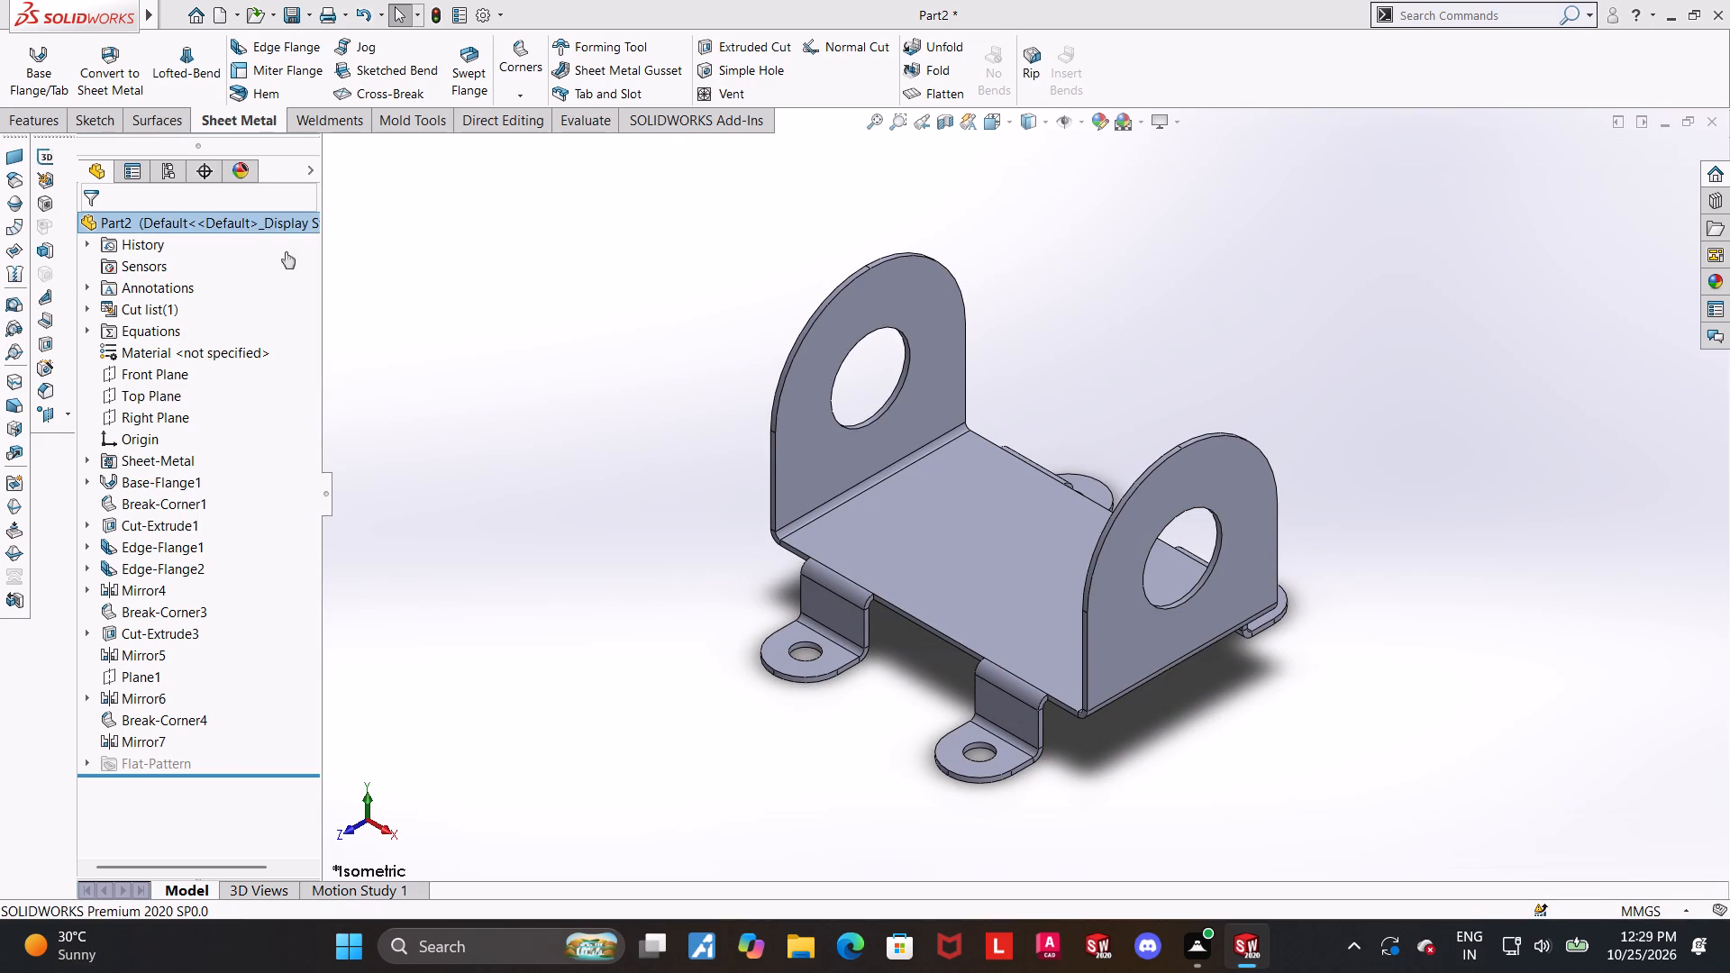
click(182, 678)
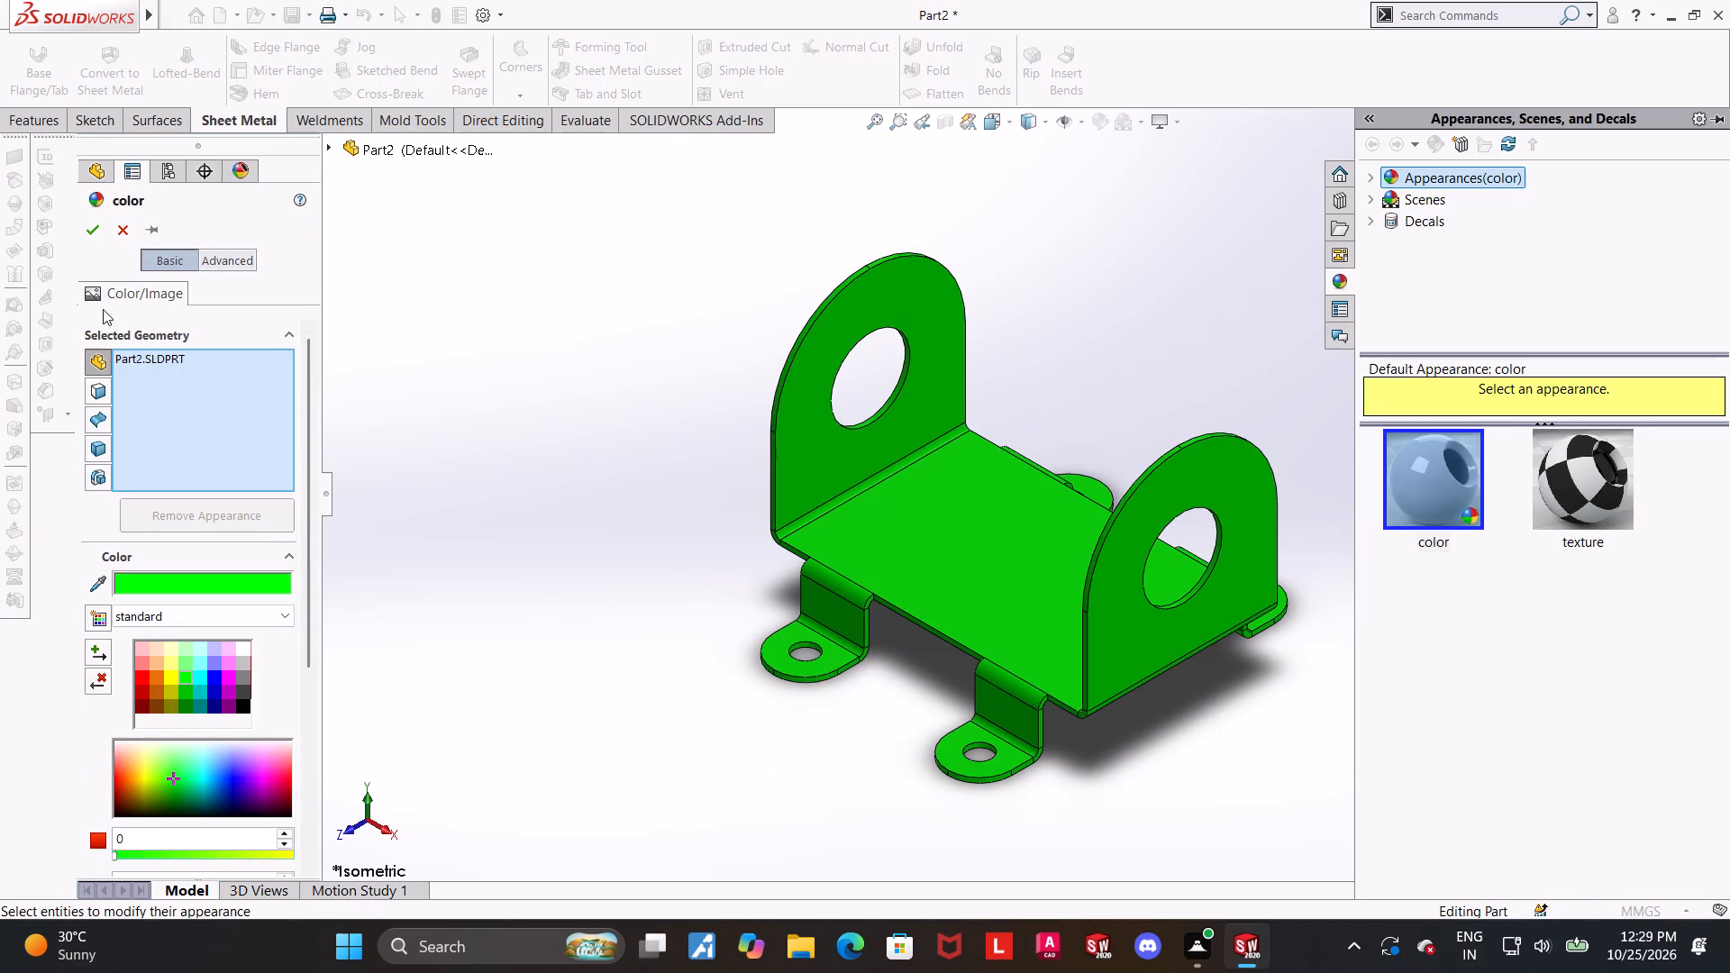
click(90, 227)
click(590, 420)
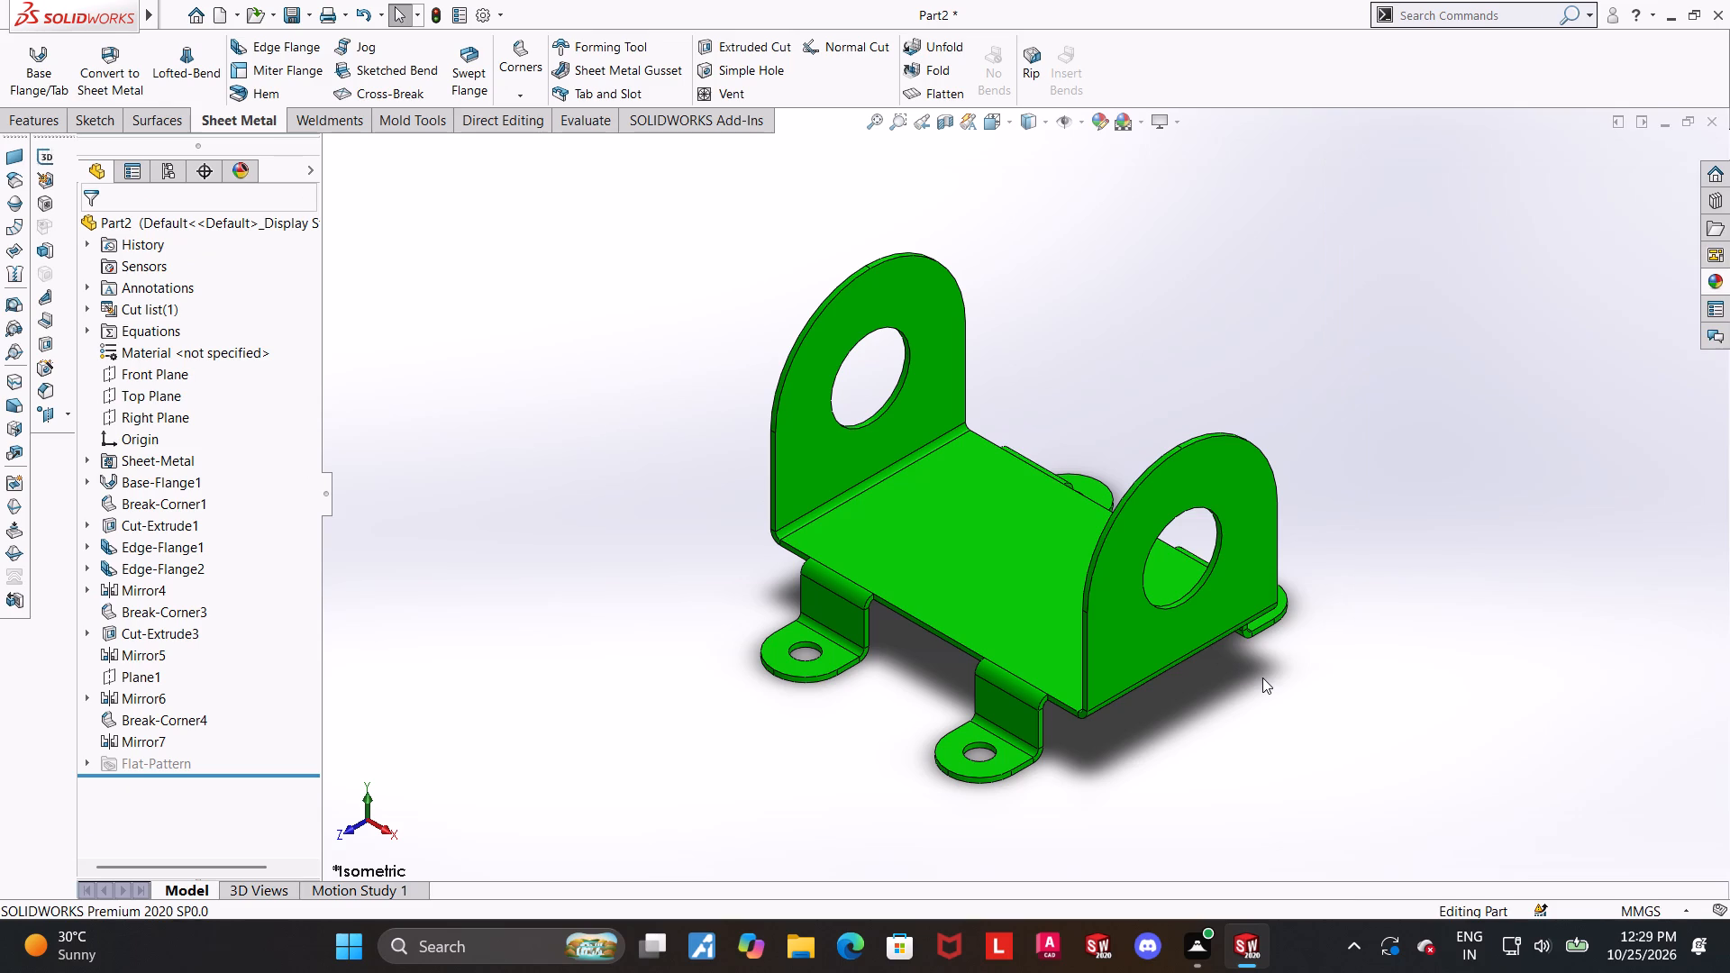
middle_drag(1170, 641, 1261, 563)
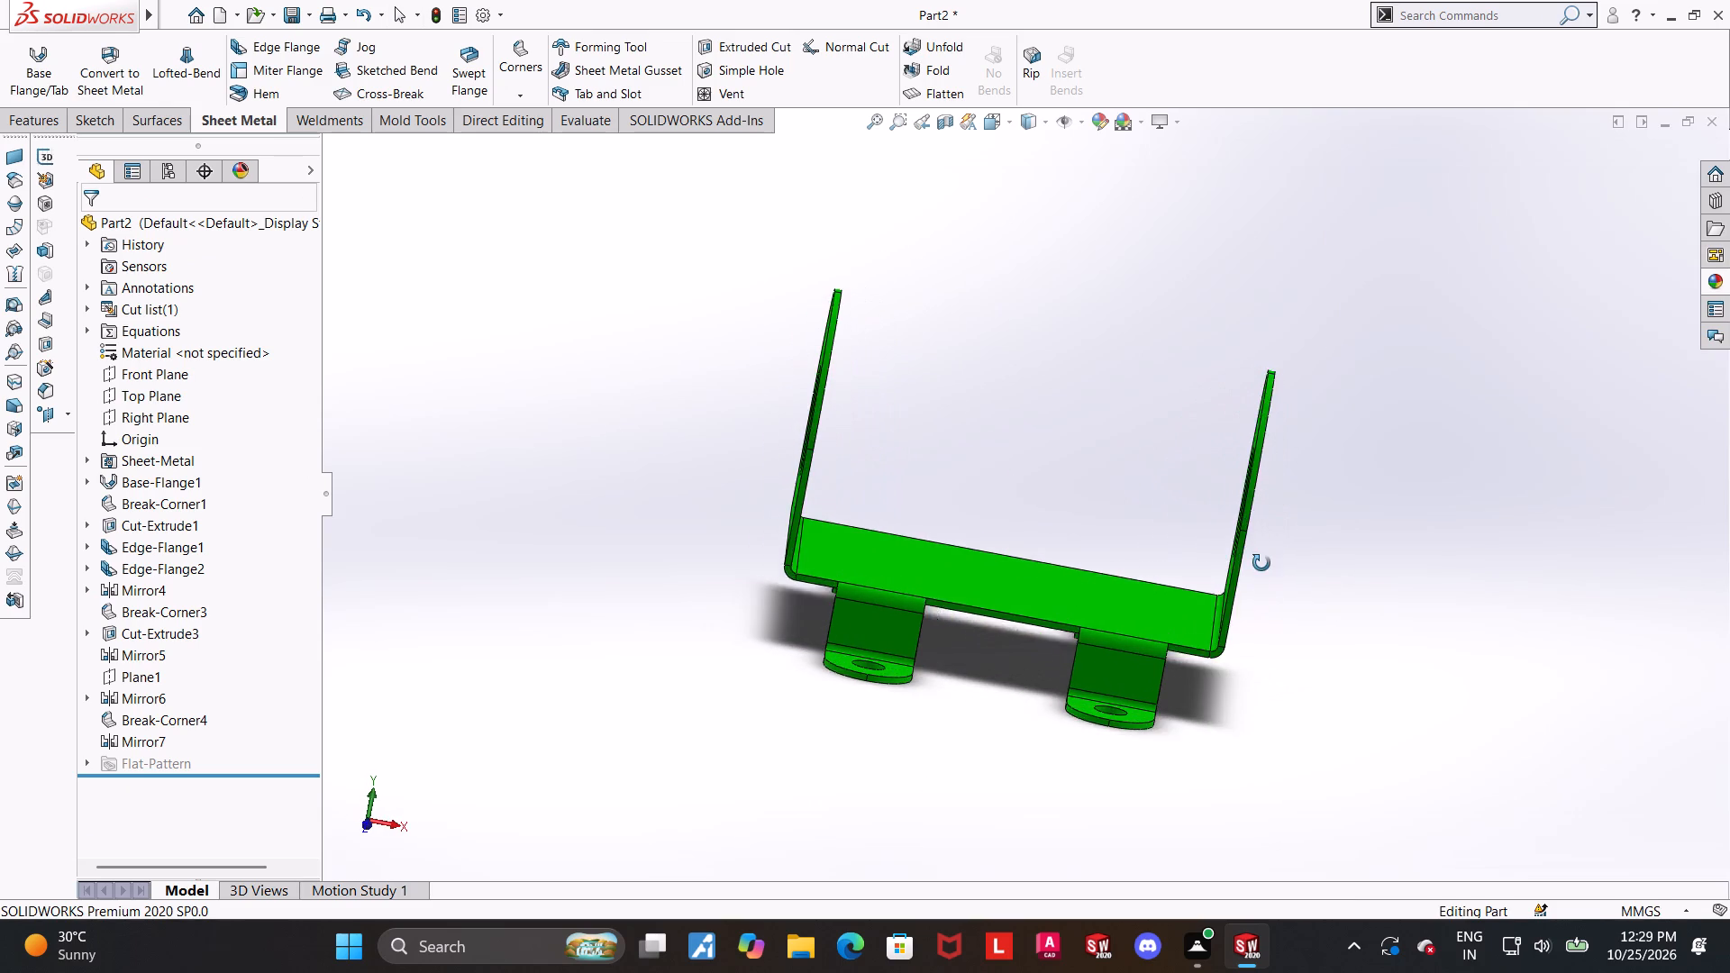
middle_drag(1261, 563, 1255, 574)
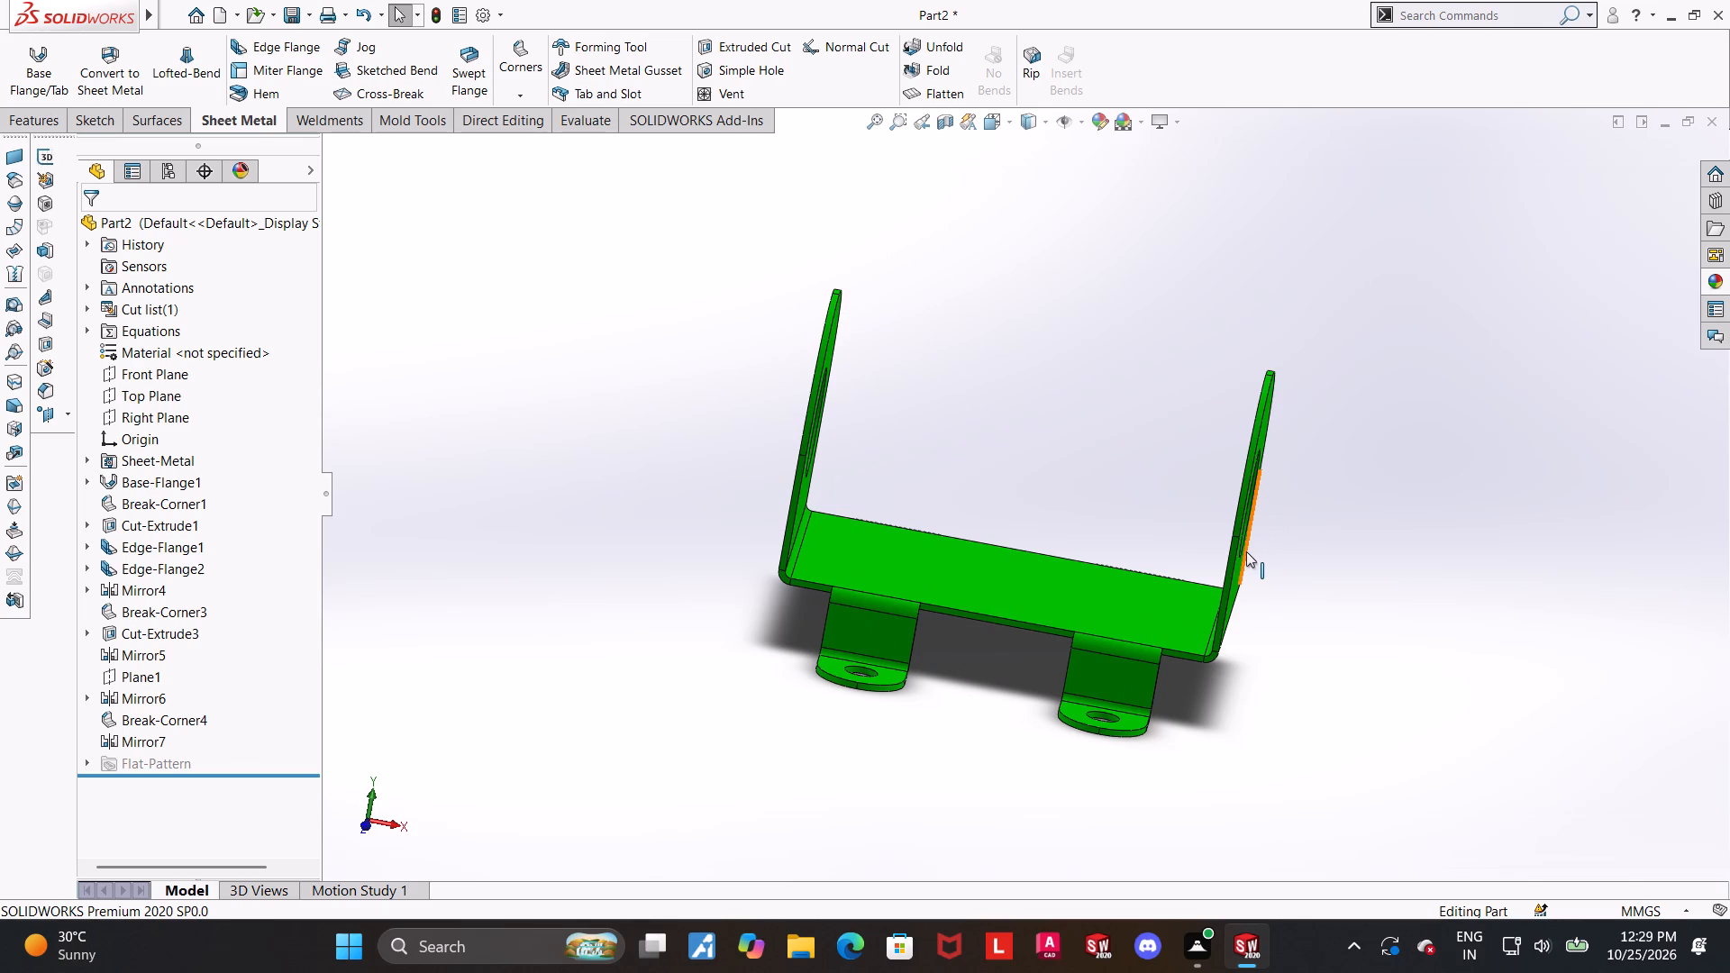
Measure the distance between a mounting tab's flat foot and the underside of the base plate.
scroll(1246, 551, down, 3)
scroll(1051, 597, up, 4)
middle_drag(953, 639, 956, 433)
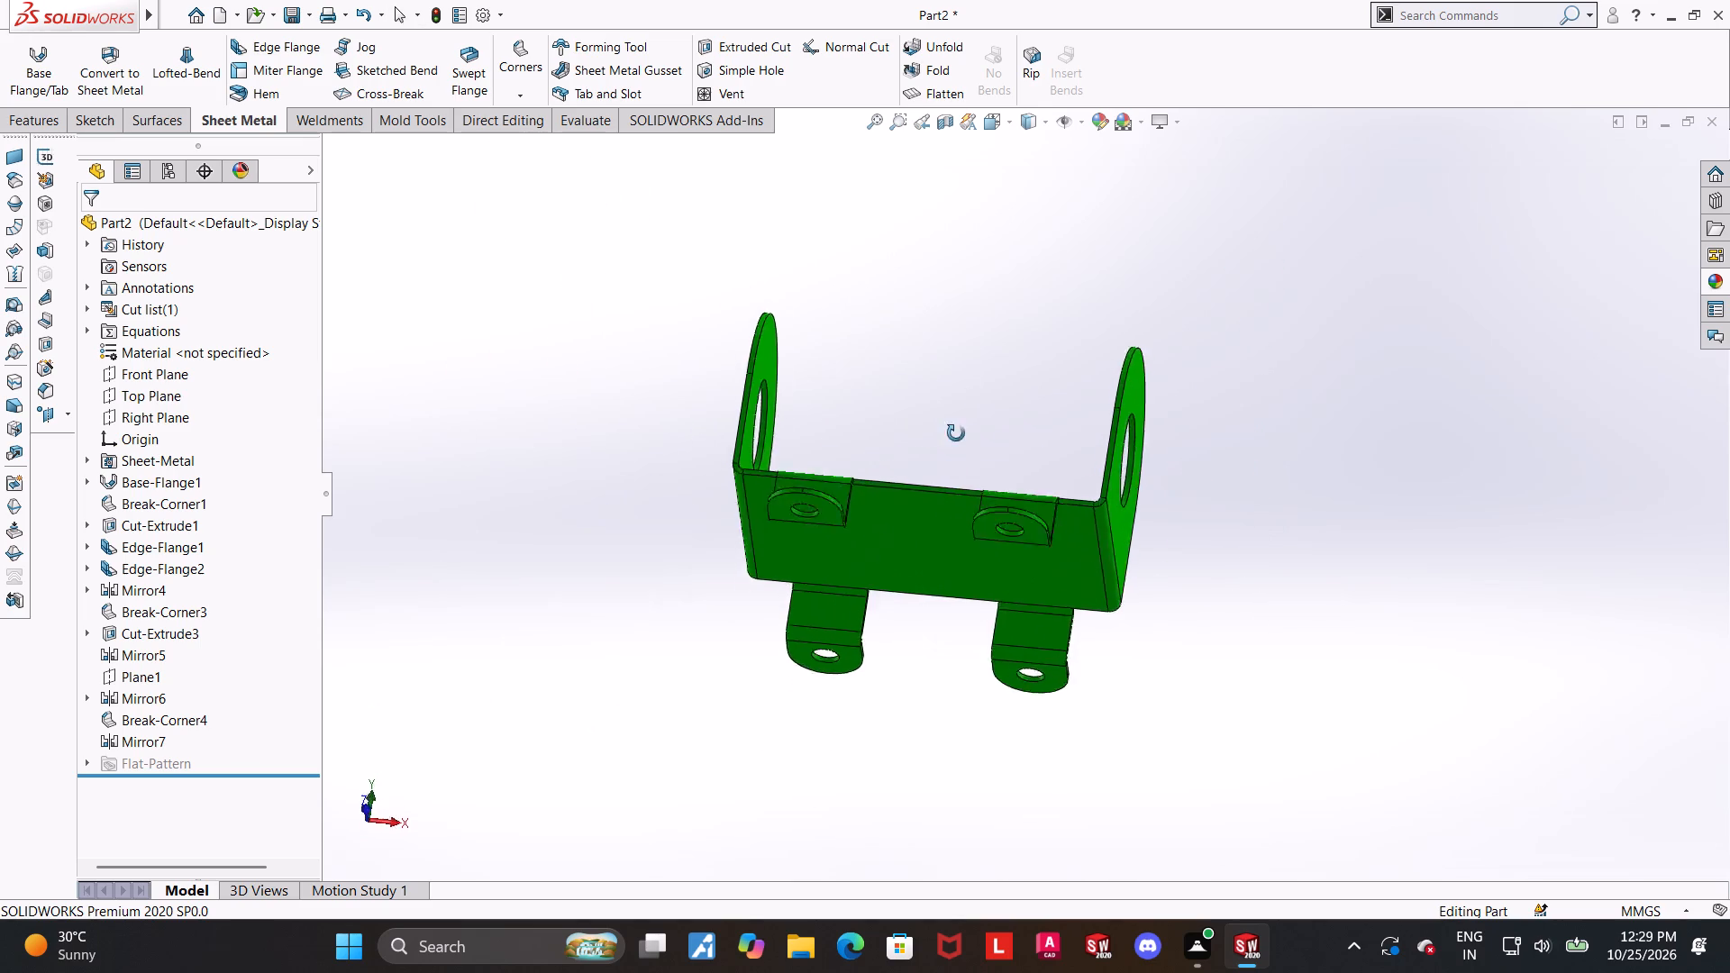
middle_drag(956, 433, 962, 369)
scroll(914, 418, down, 3)
click(586, 119)
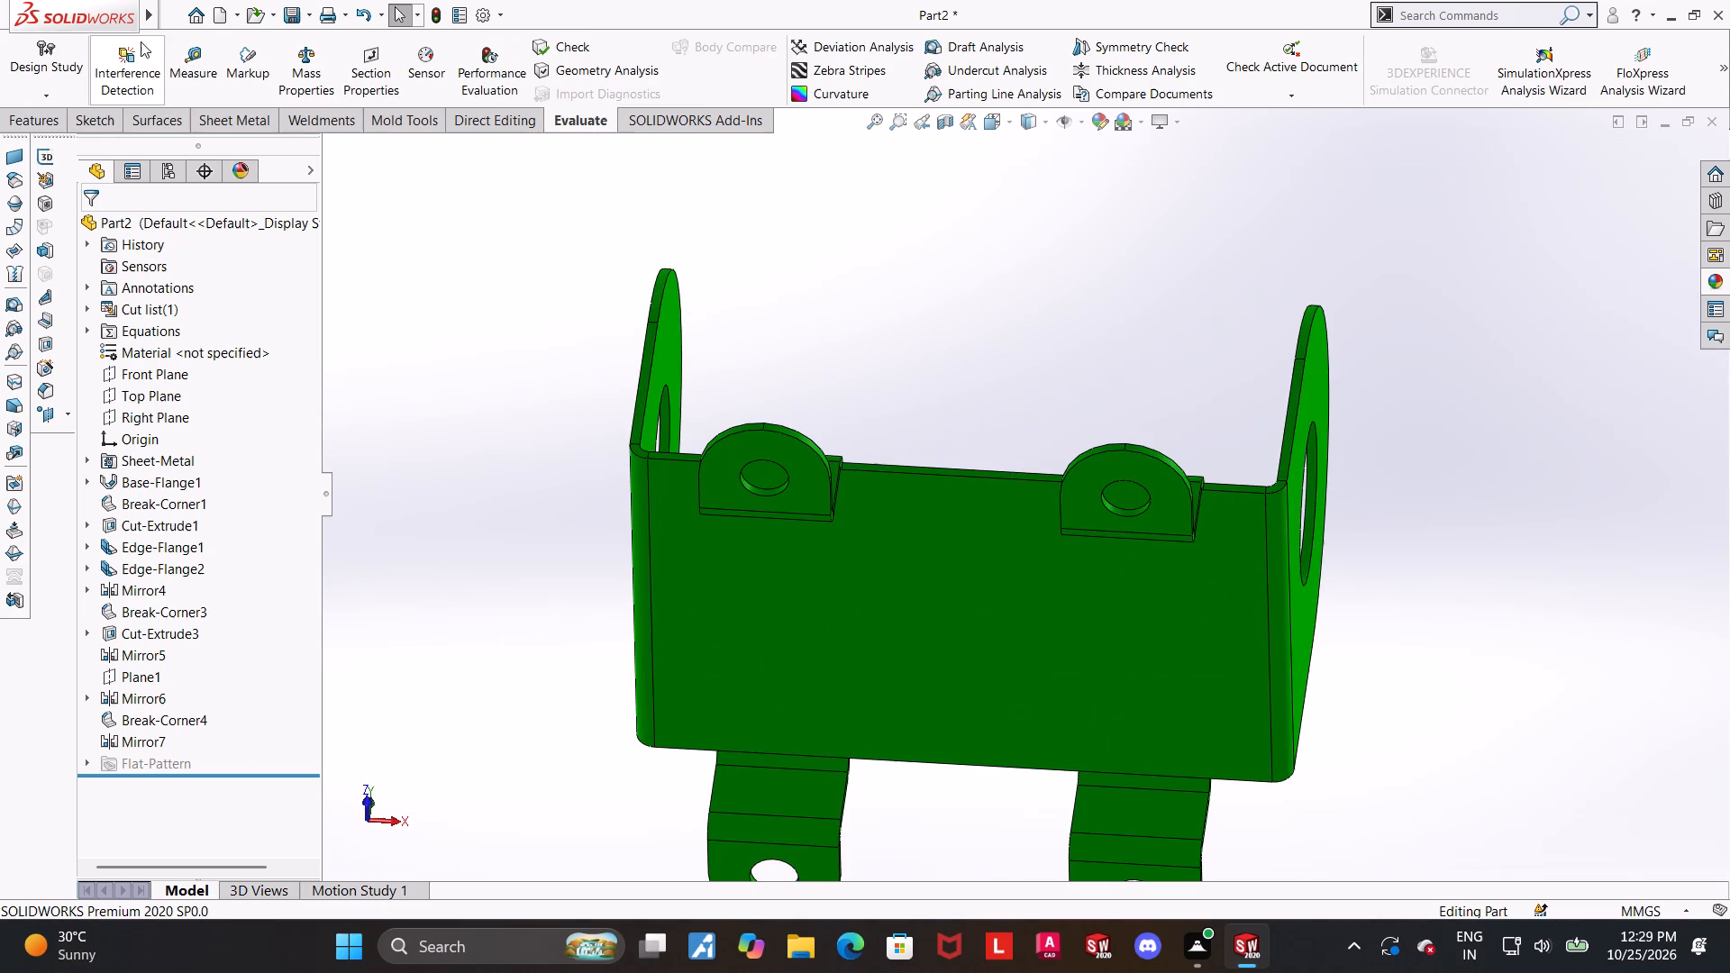
click(182, 55)
click(729, 489)
click(1016, 591)
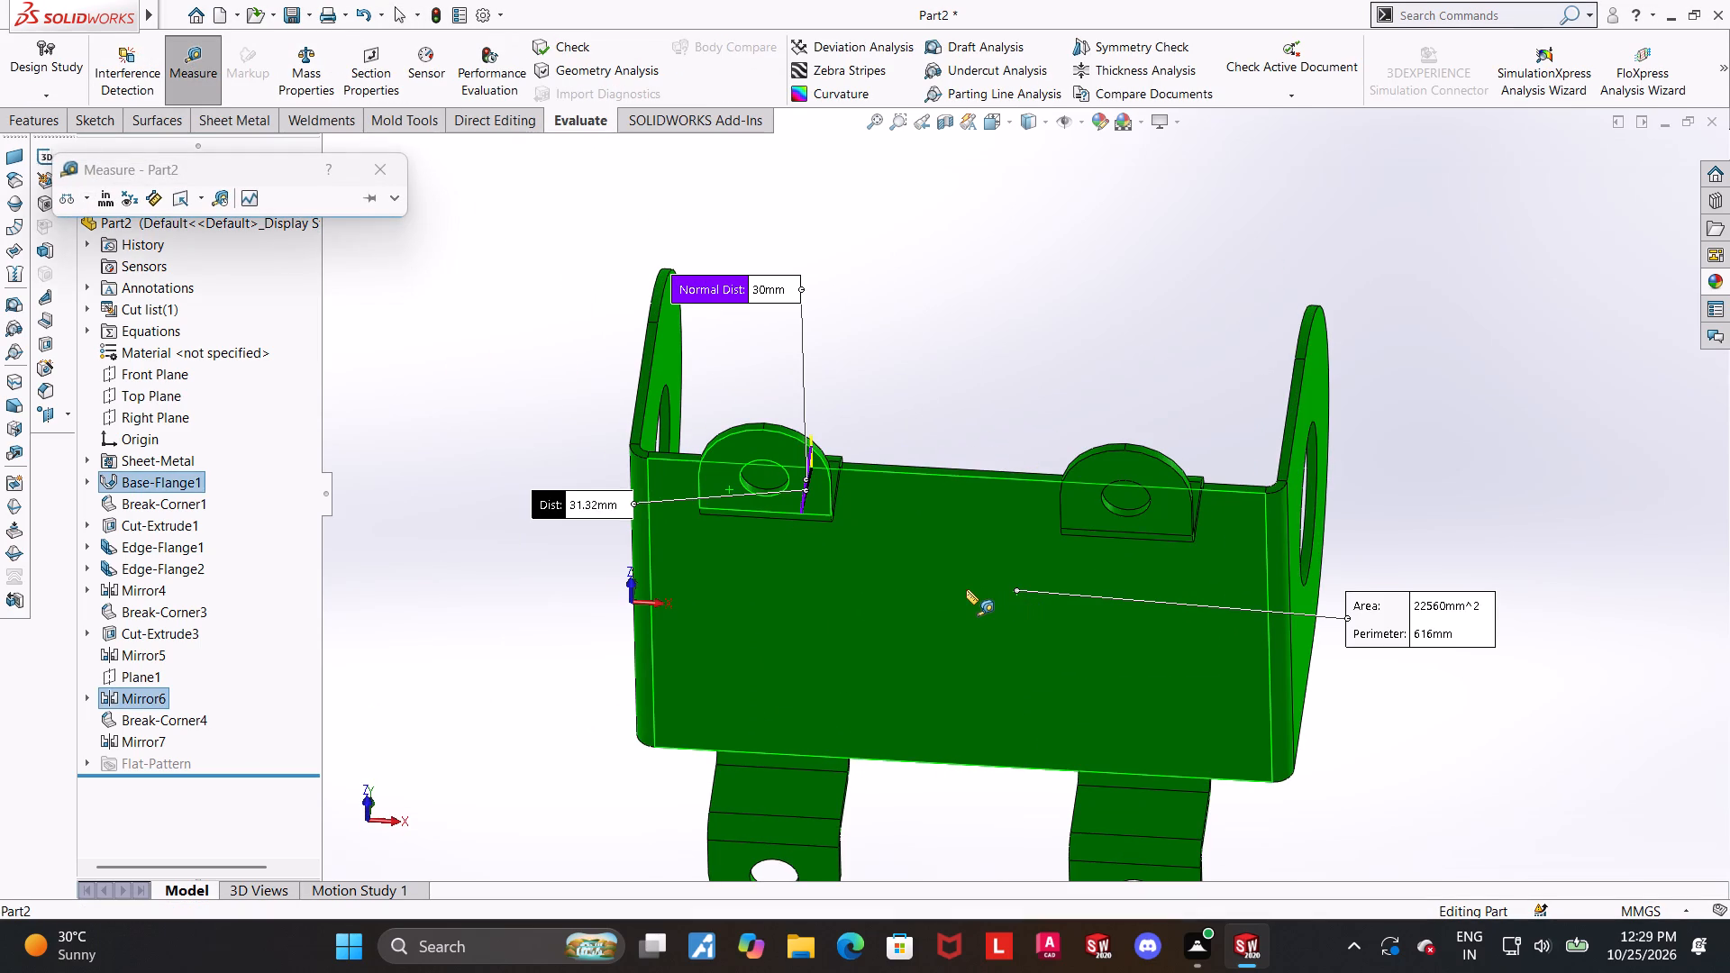
key(Escape)
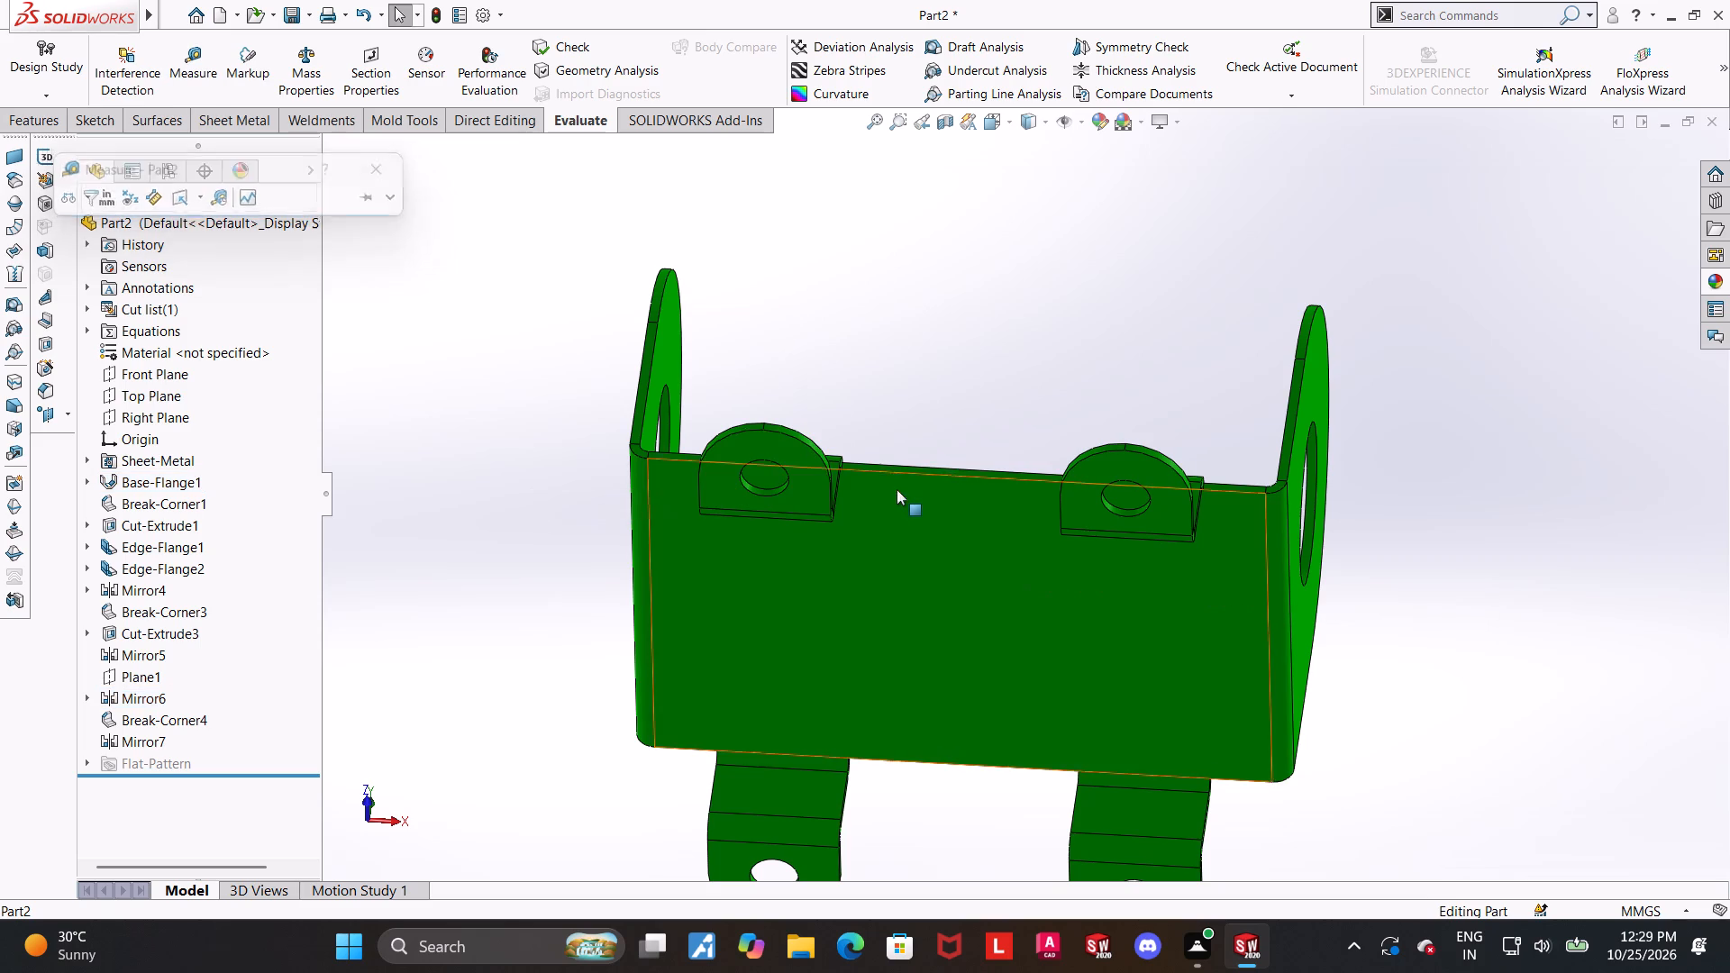
Measure the distance from the rounded tip of a mounting tab's foot to the tab's vertical face.
middle_drag(906, 439, 846, 688)
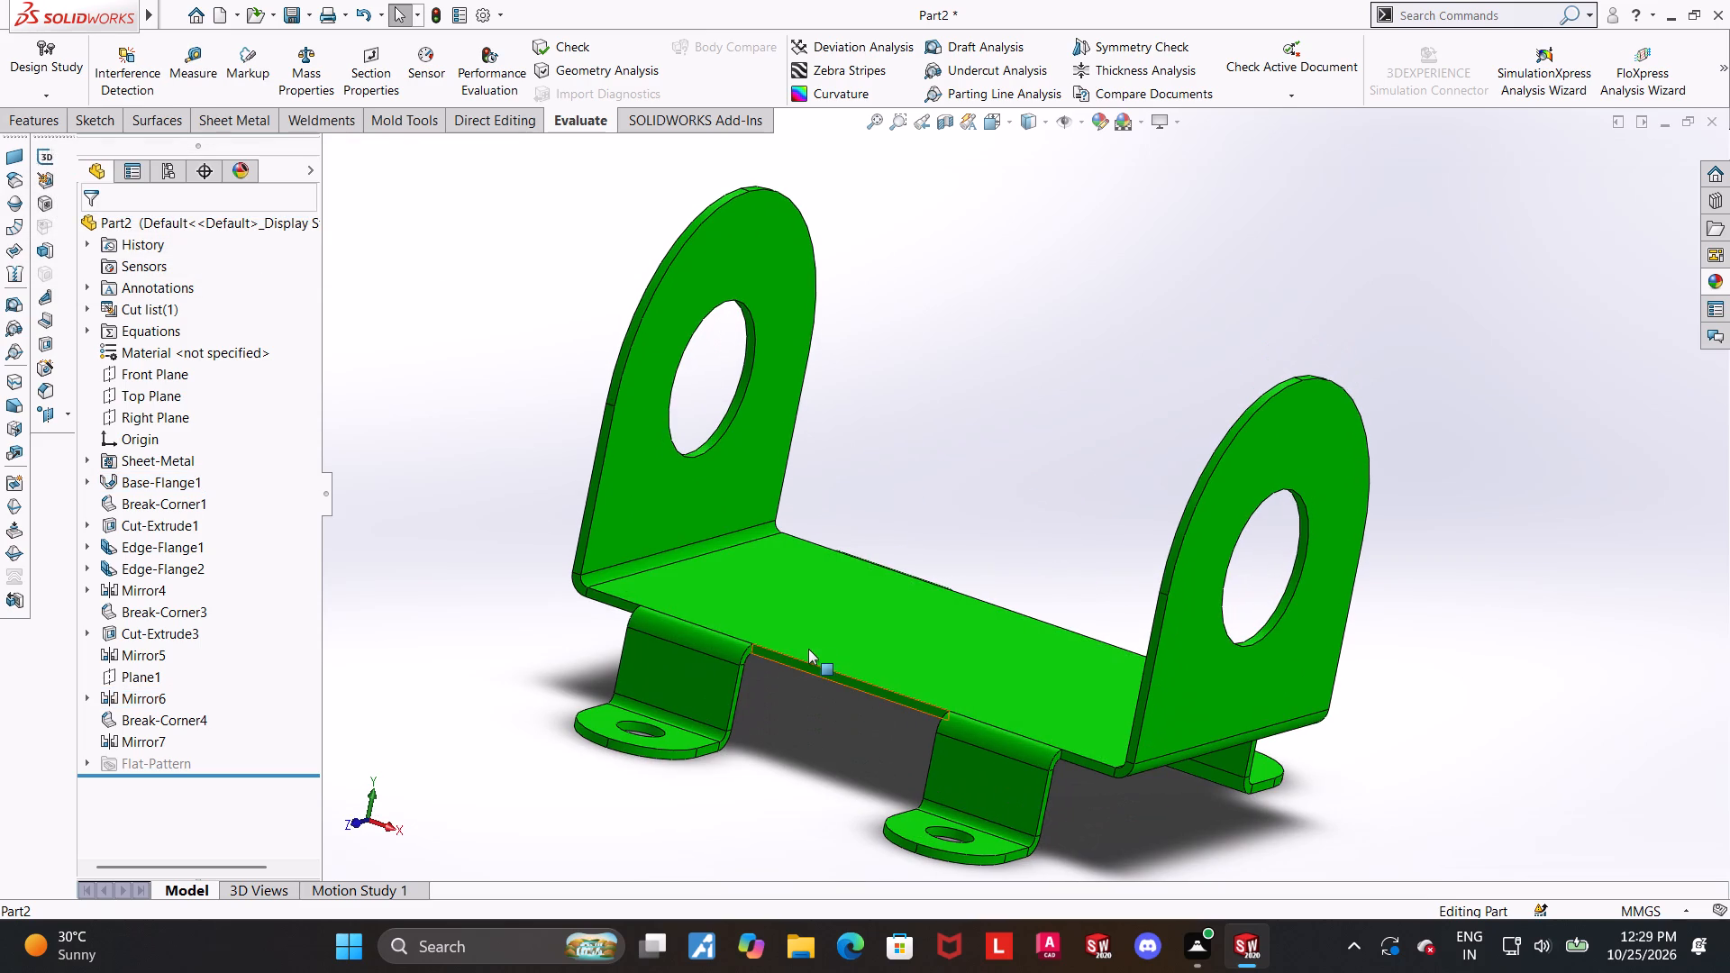
middle_drag(803, 621, 703, 500)
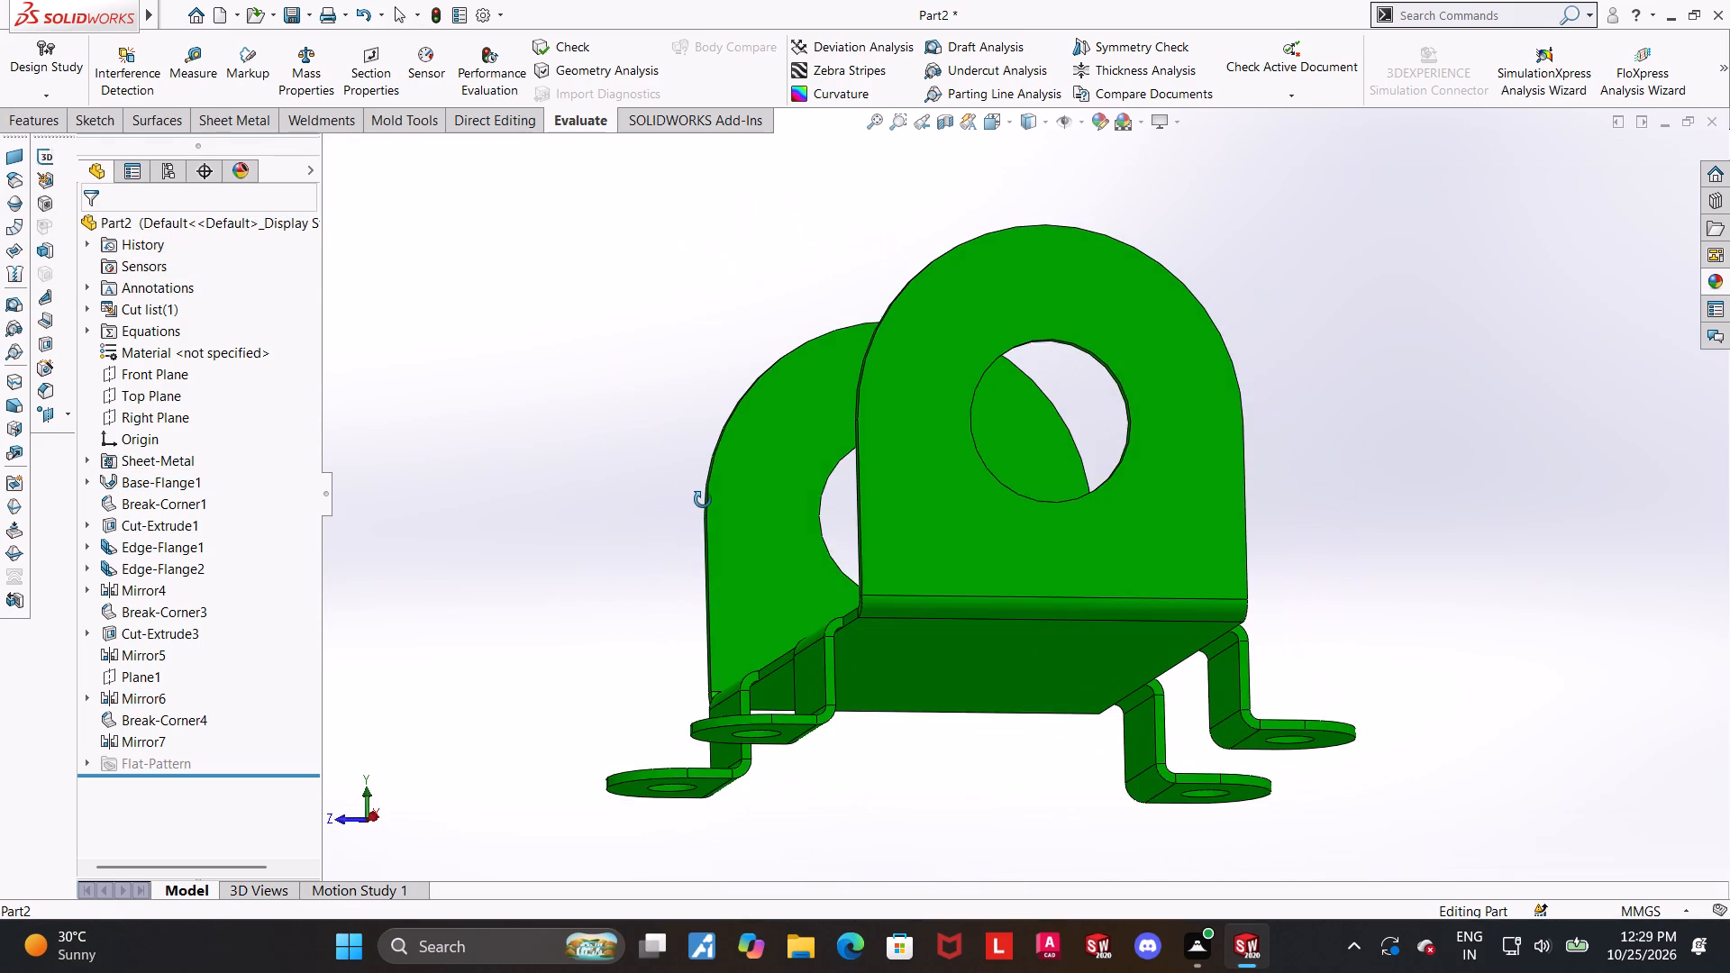
middle_drag(703, 500, 710, 522)
click(201, 77)
middle_drag(769, 766, 870, 857)
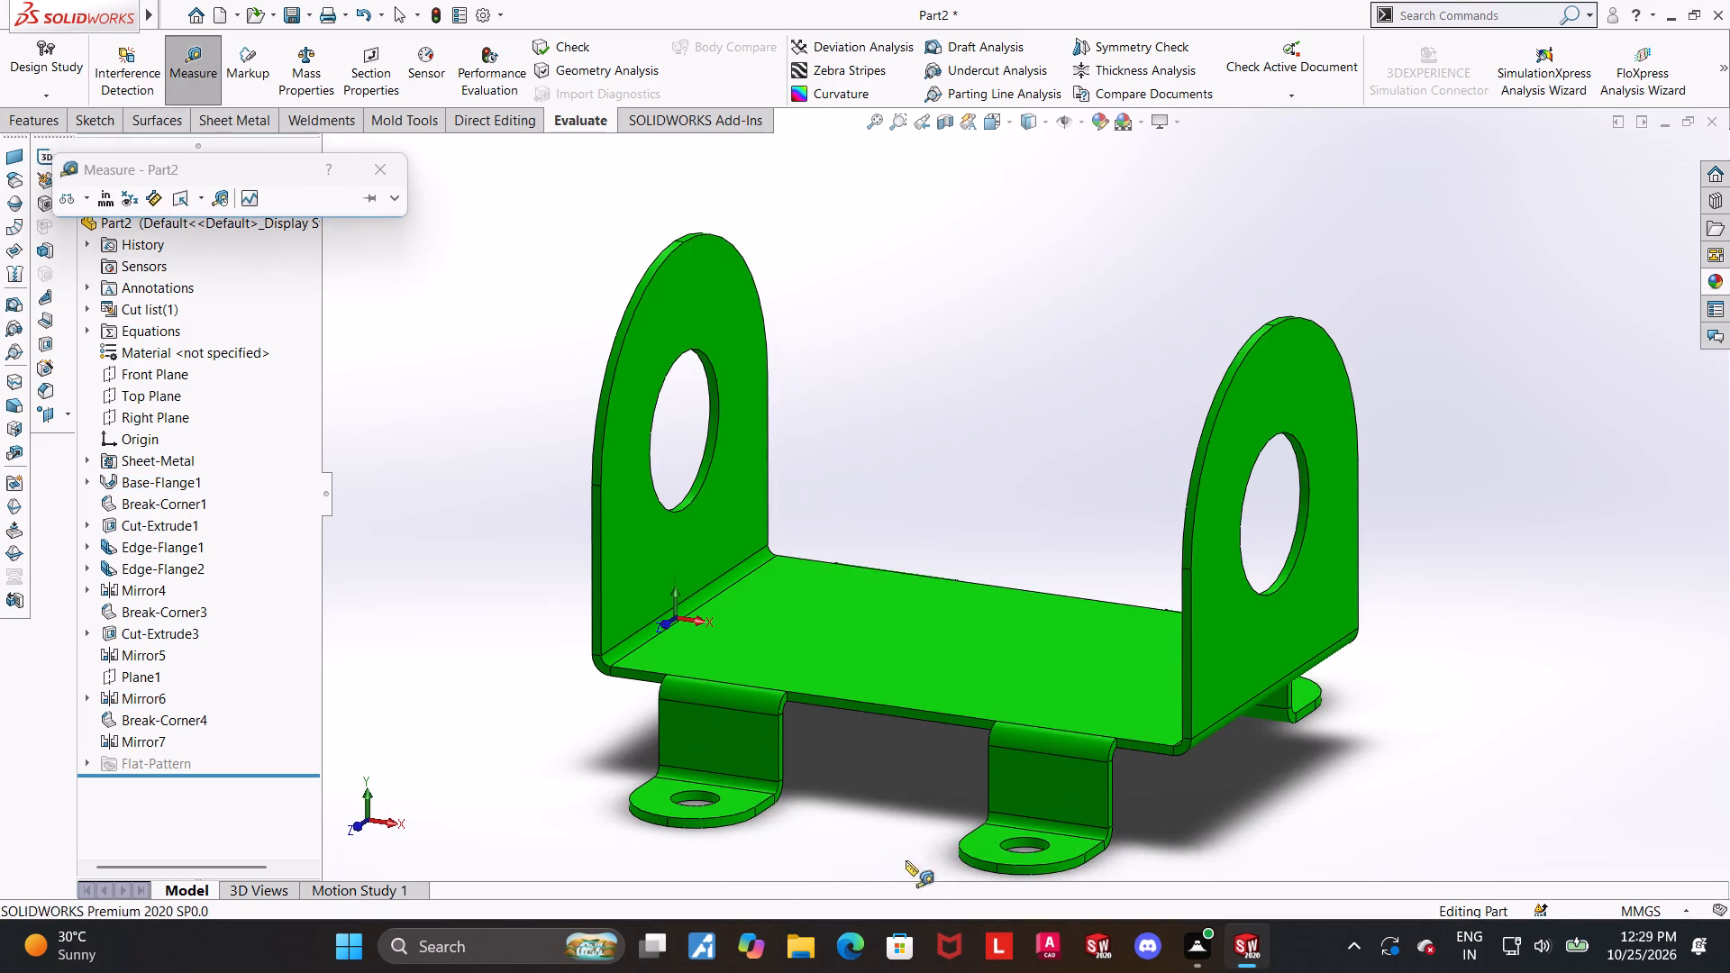
scroll(961, 857, down, 5)
click(1074, 736)
middle_drag(1649, 653, 1467, 675)
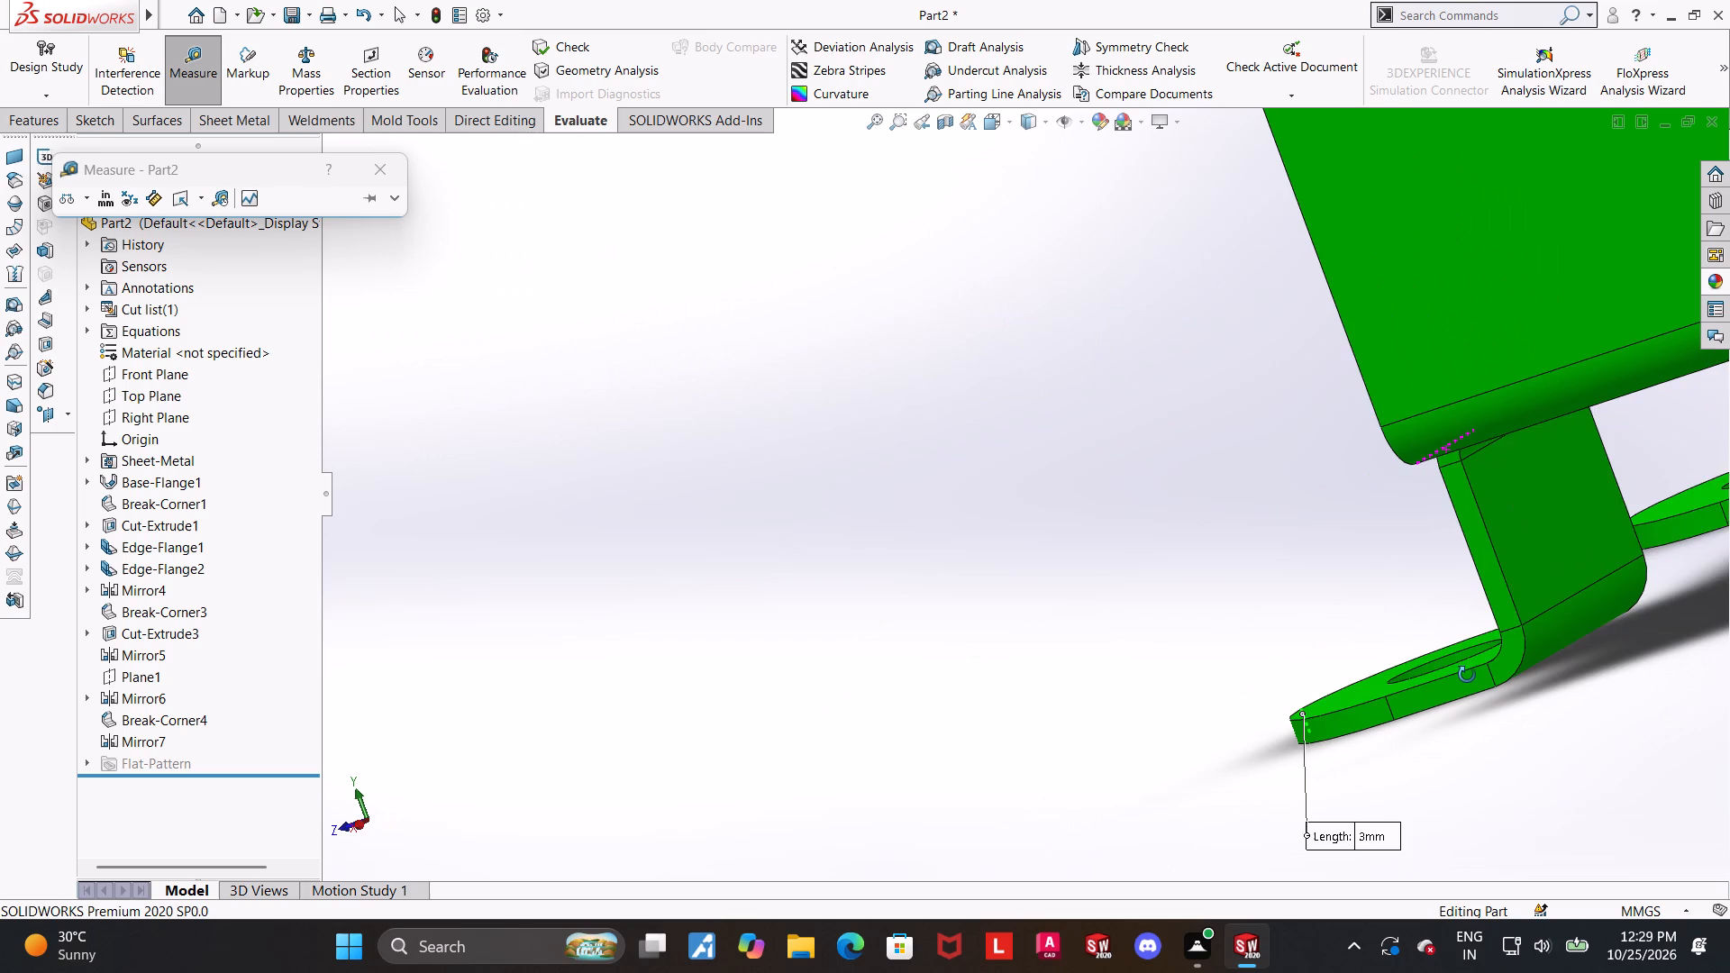
middle_drag(1467, 675, 1463, 675)
click(1544, 512)
scroll(1529, 522, up, 6)
key(Escape)
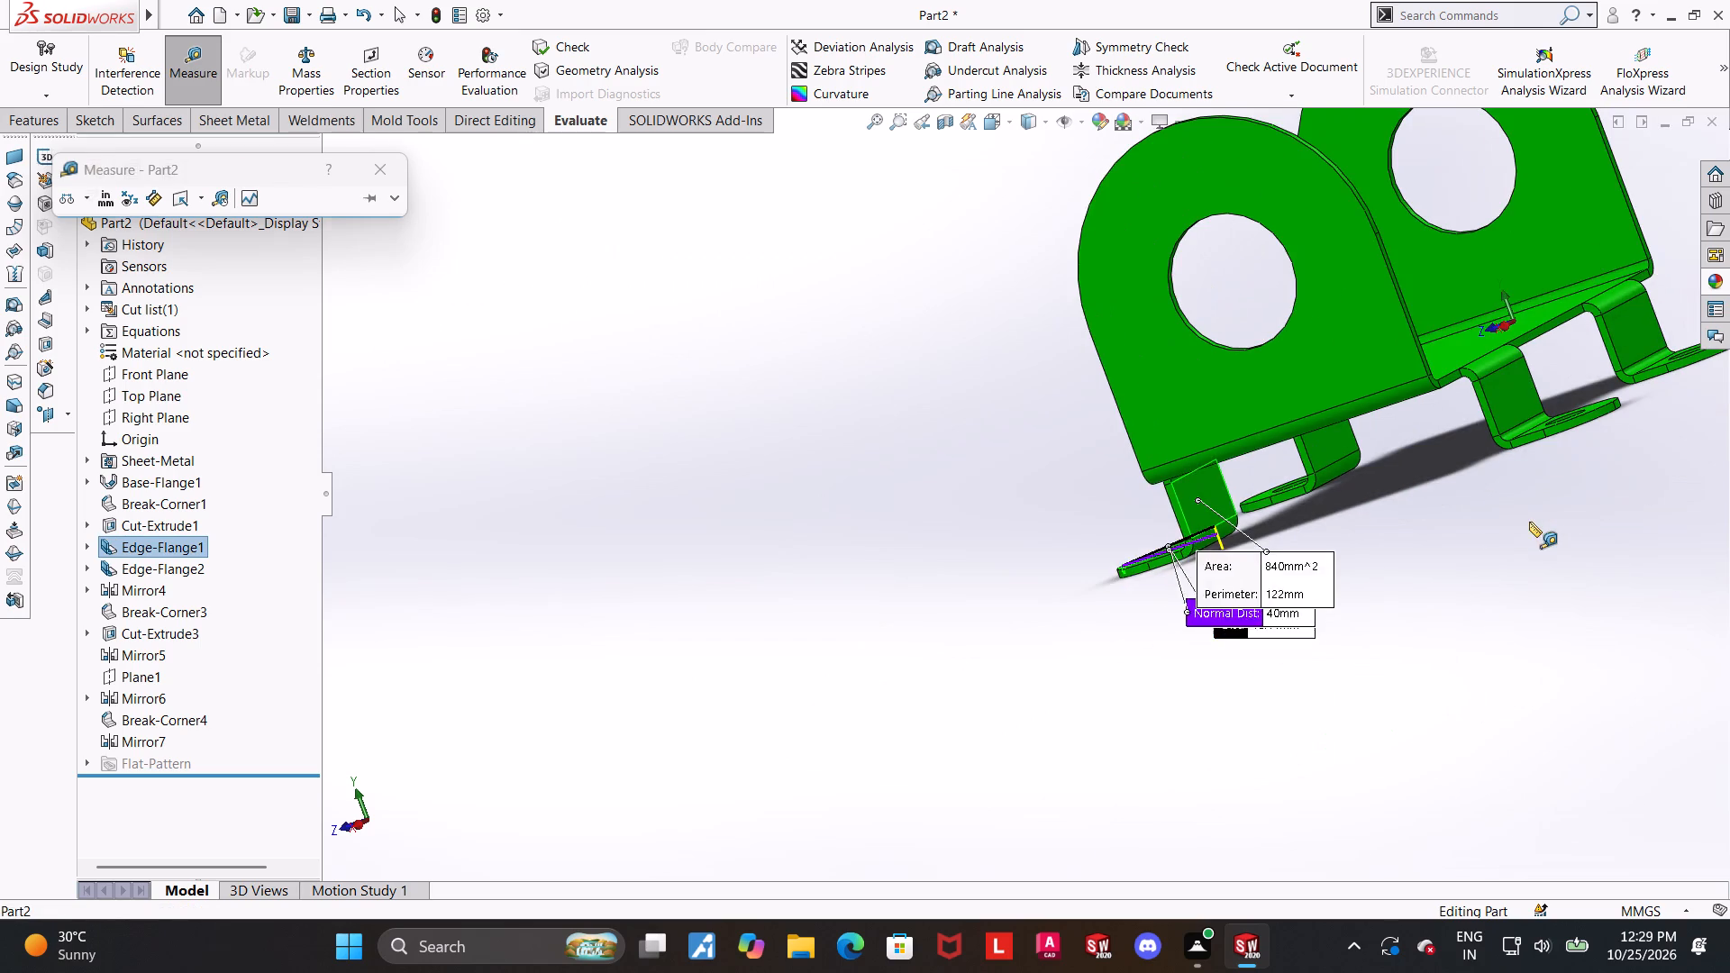
Measure the distance between the two large end flanges' faces.
middle_drag(1410, 494, 1505, 532)
scroll(1505, 532, up, 4)
middle_drag(1516, 483, 1577, 496)
scroll(1581, 502, up, 1)
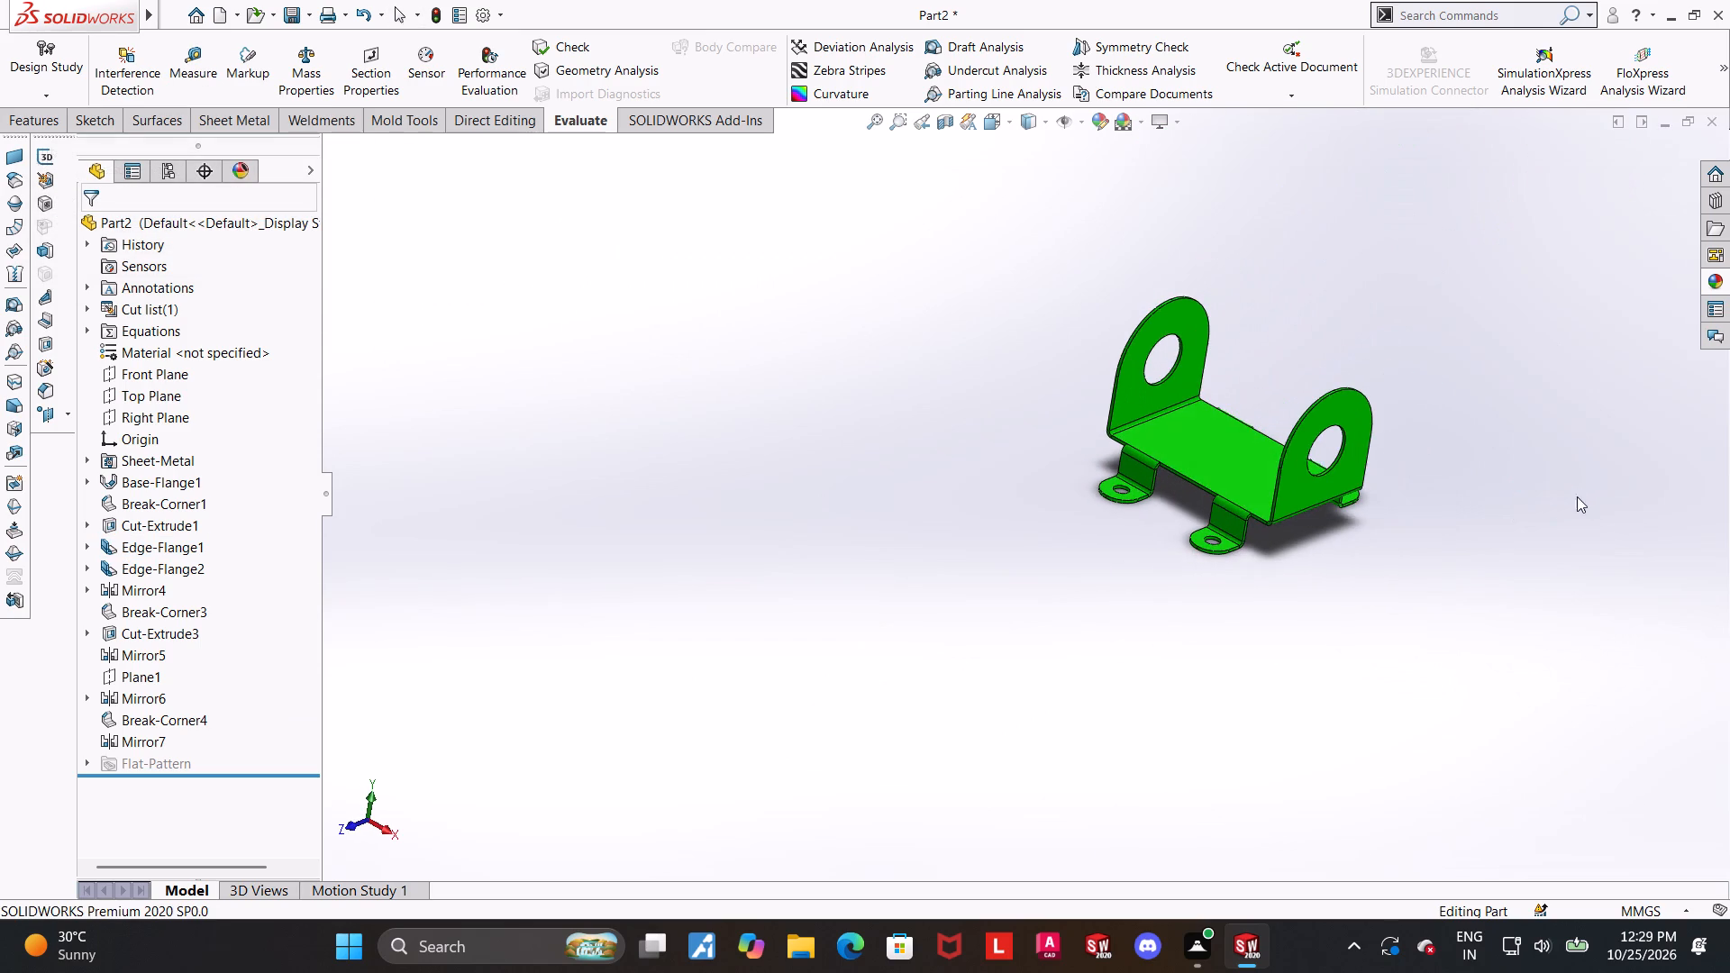
middle_drag(1577, 496, 1579, 499)
scroll(1247, 461, down, 3)
scroll(1143, 435, down, 1)
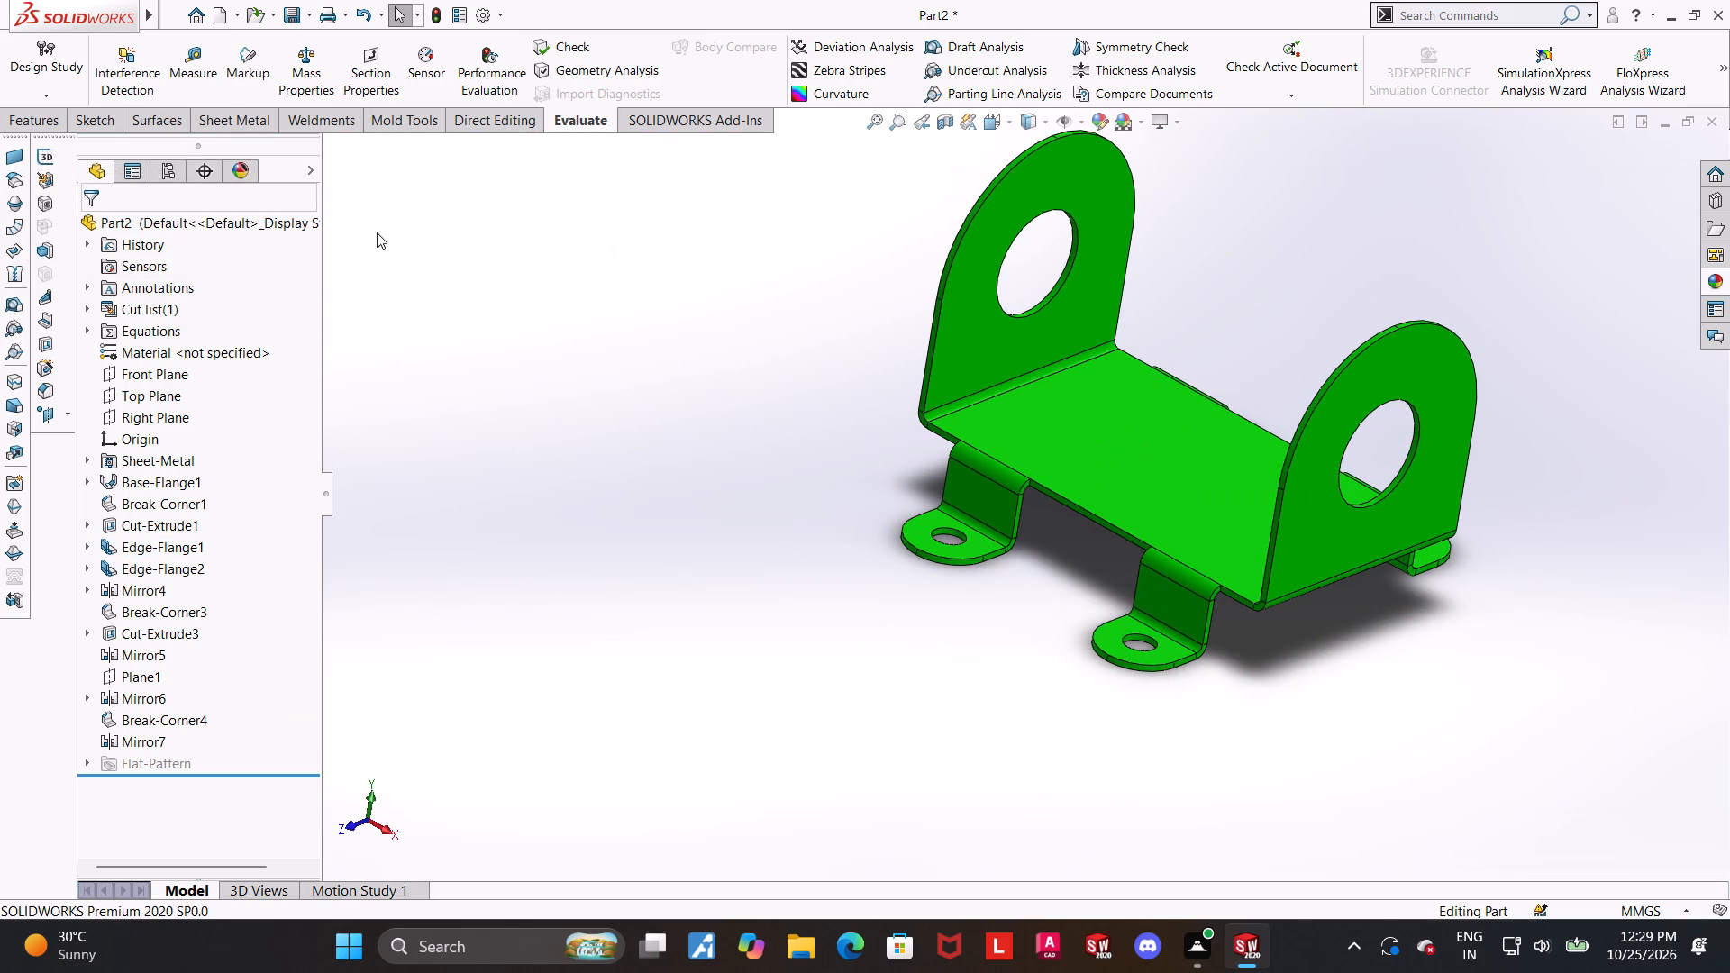
click(210, 67)
click(1343, 545)
middle_drag(1020, 329, 1216, 477)
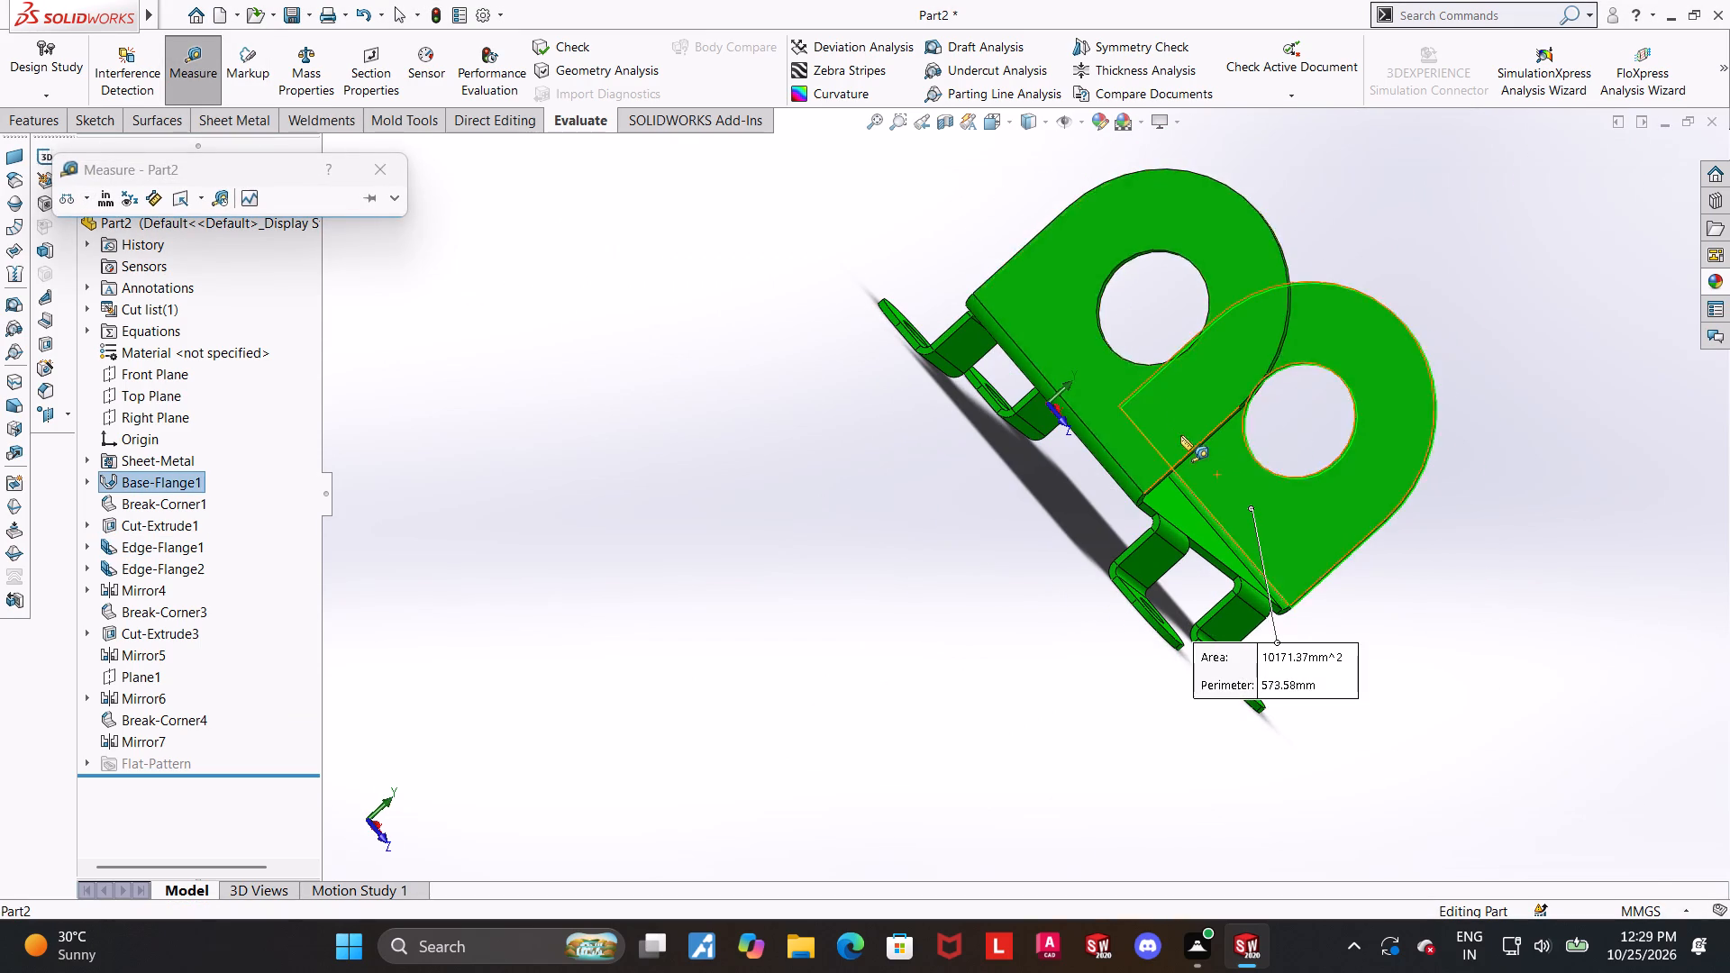
click(1082, 350)
key(Escape)
Measure the distance between the vertical faces of two mounting tabs on opposite long sides of the base.
middle_drag(1433, 520, 1267, 517)
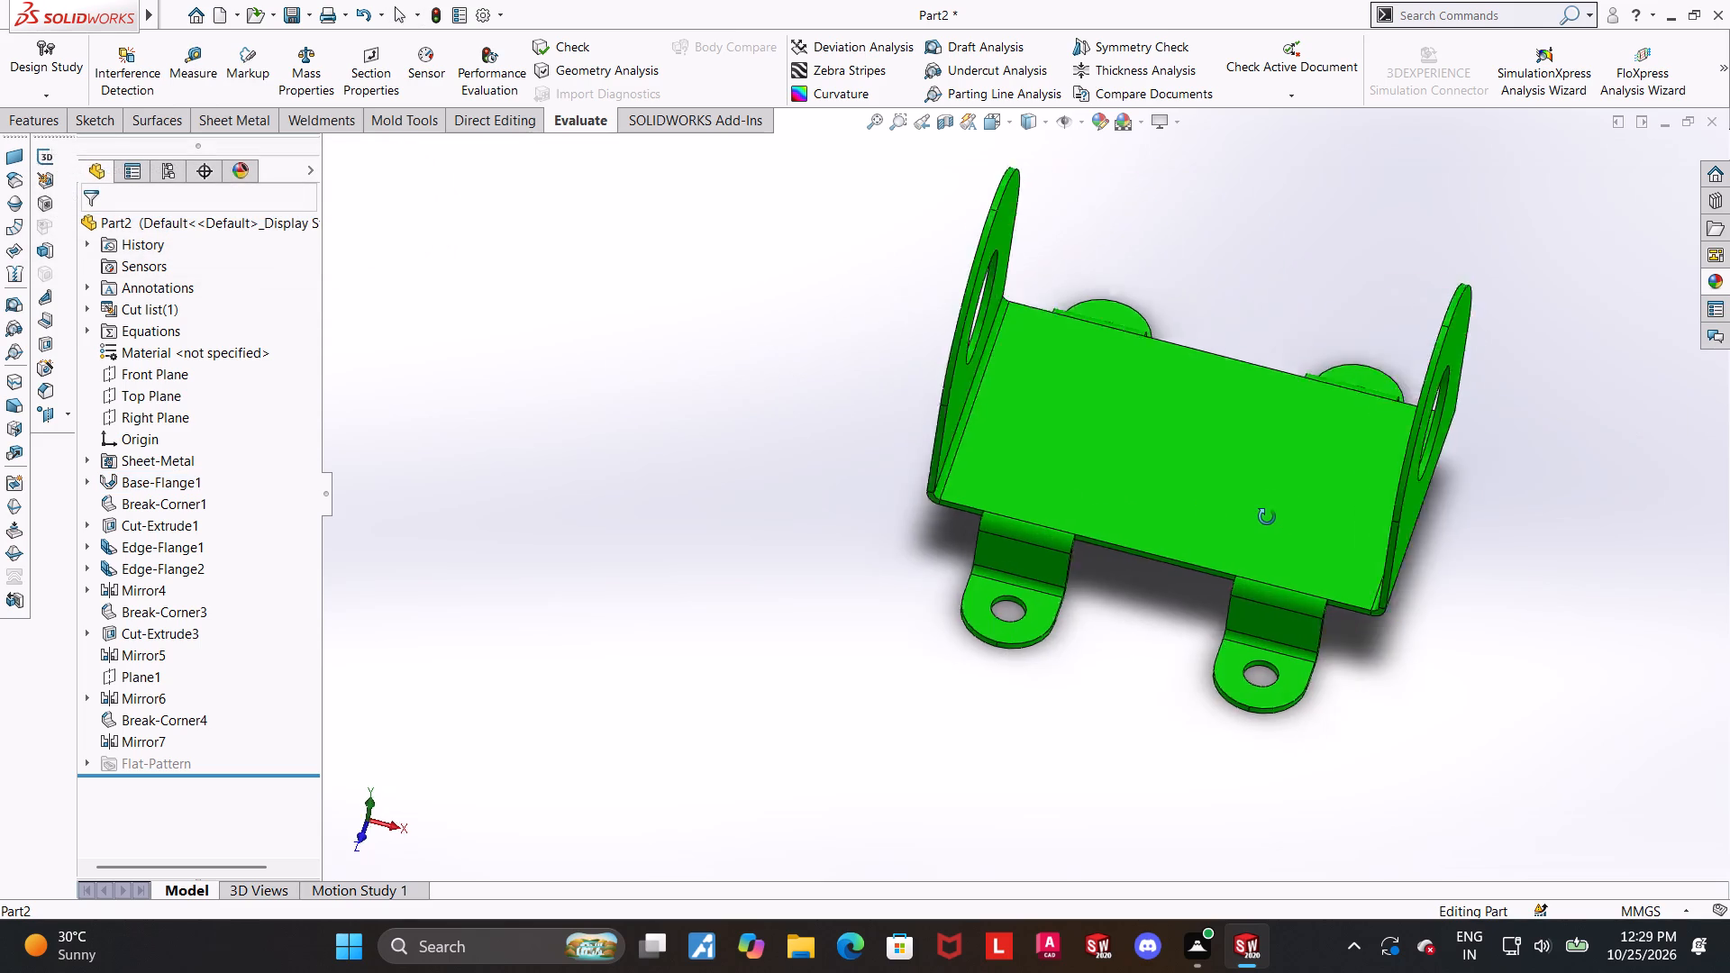
middle_drag(1267, 517, 1243, 514)
scroll(1251, 513, up, 3)
scroll(1338, 331, down, 4)
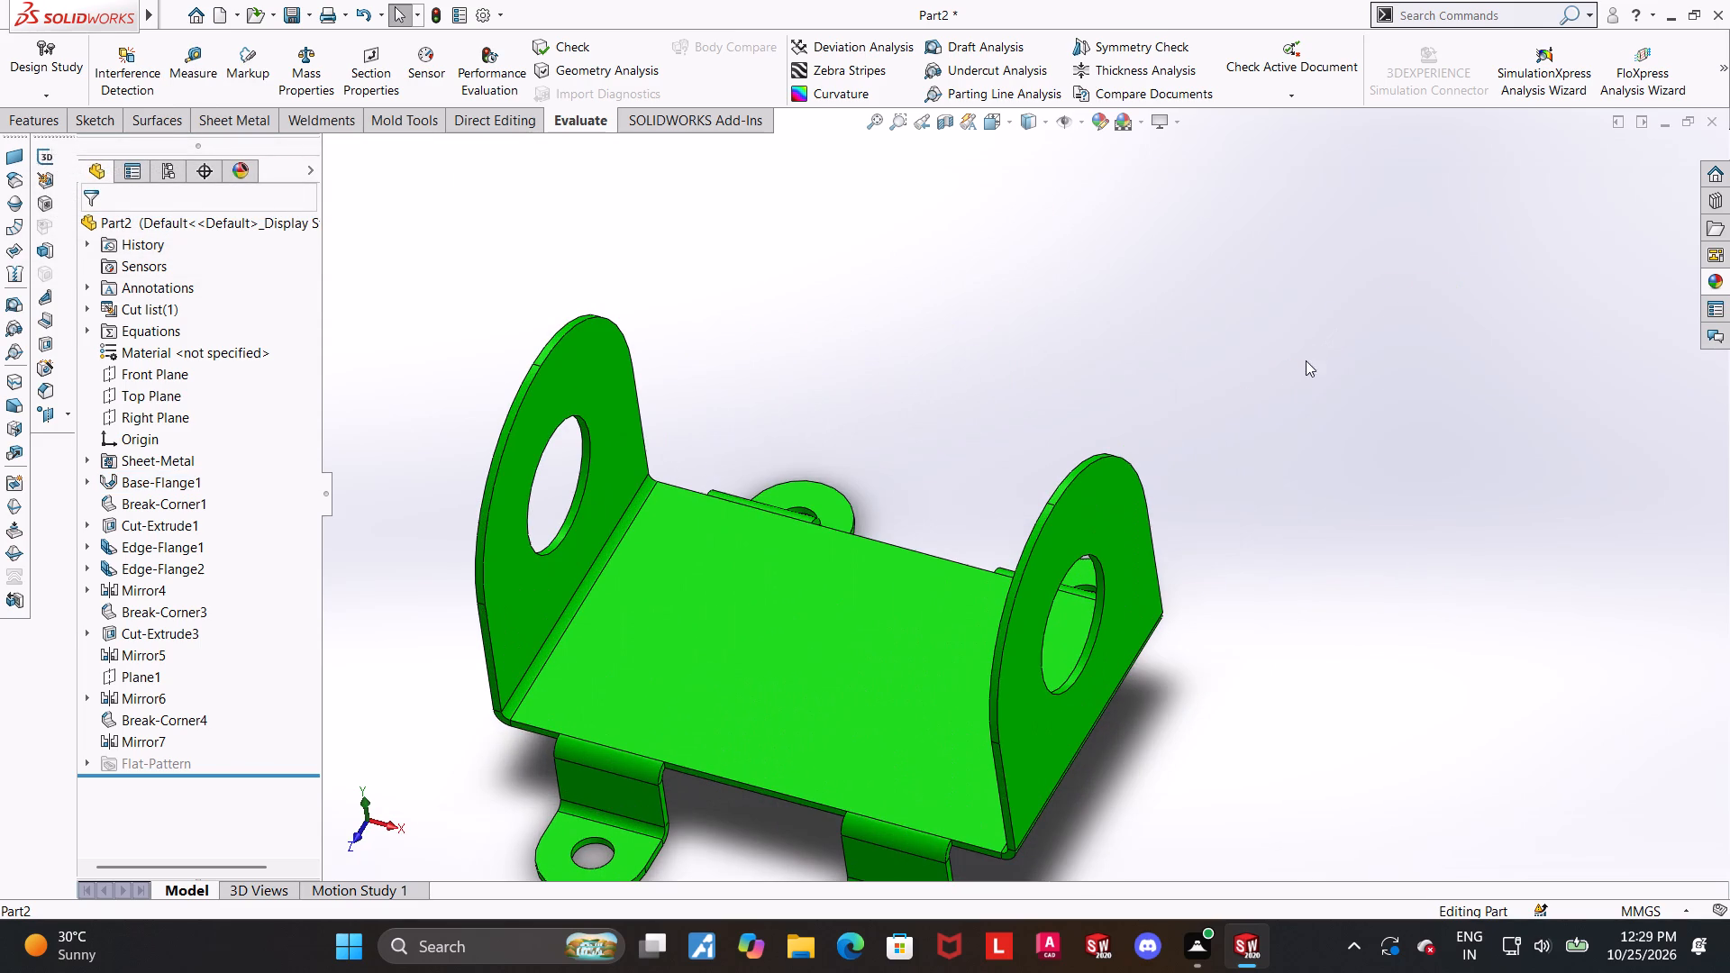
middle_drag(1300, 374, 1264, 373)
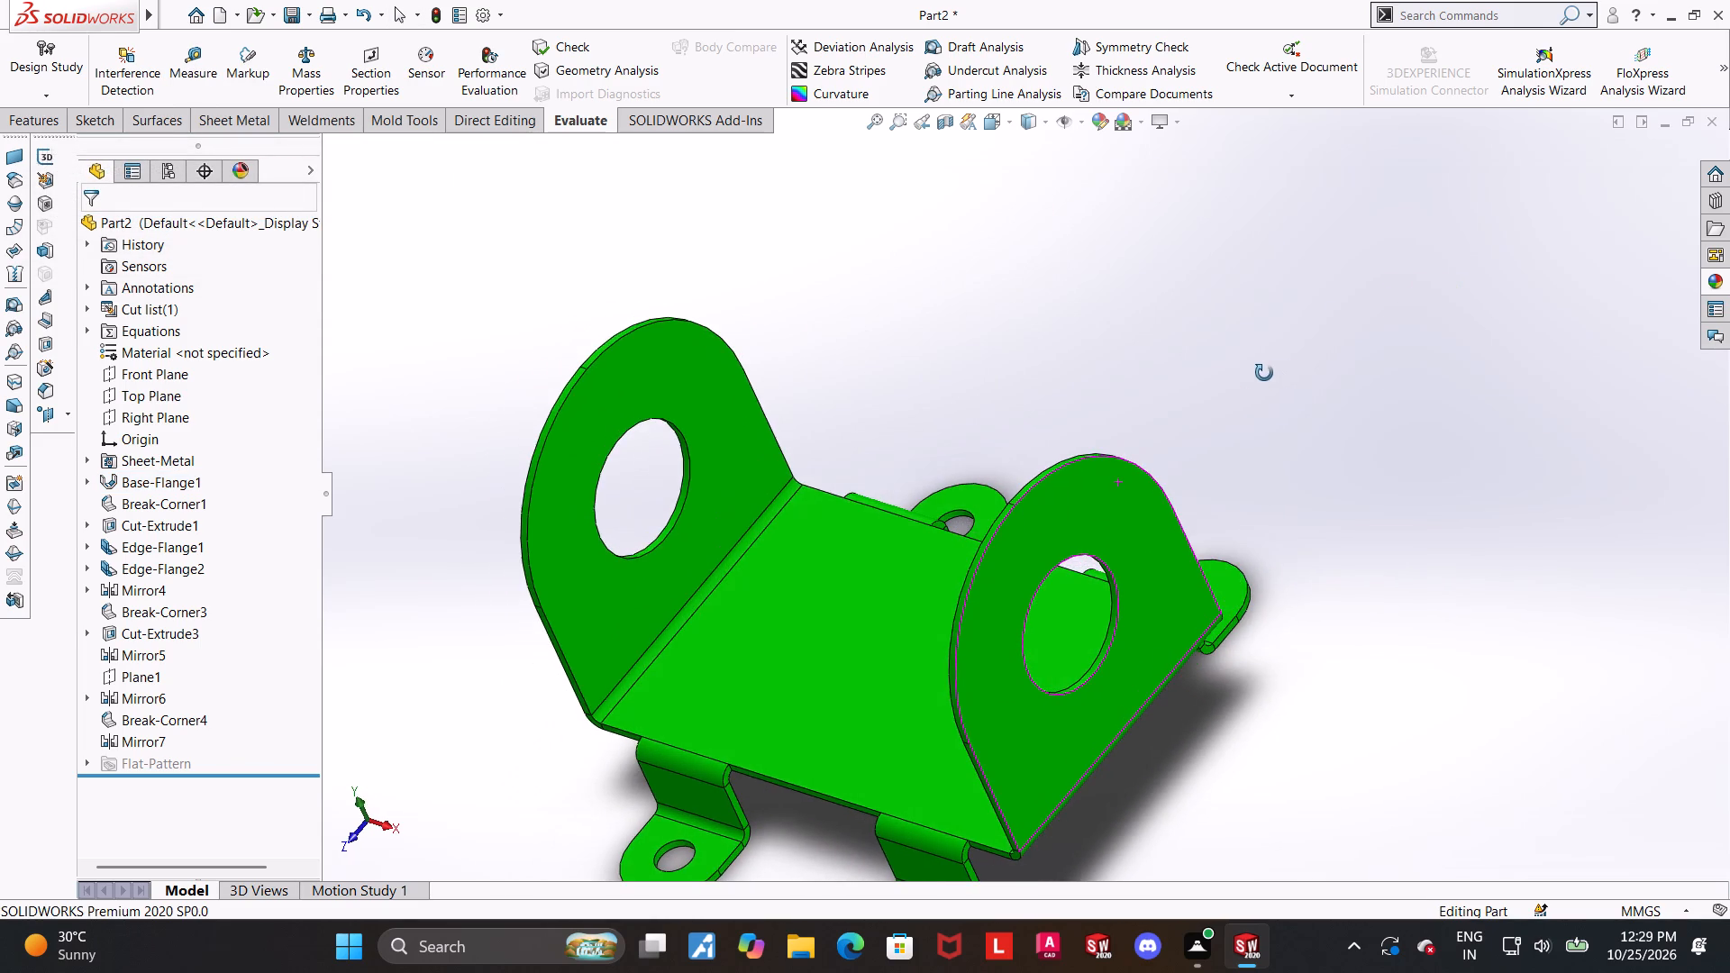
middle_drag(1264, 373, 1308, 365)
scroll(1308, 367, up, 4)
middle_drag(1148, 548, 897, 550)
scroll(970, 658, down, 5)
click(191, 50)
click(667, 624)
middle_drag(879, 642, 1199, 593)
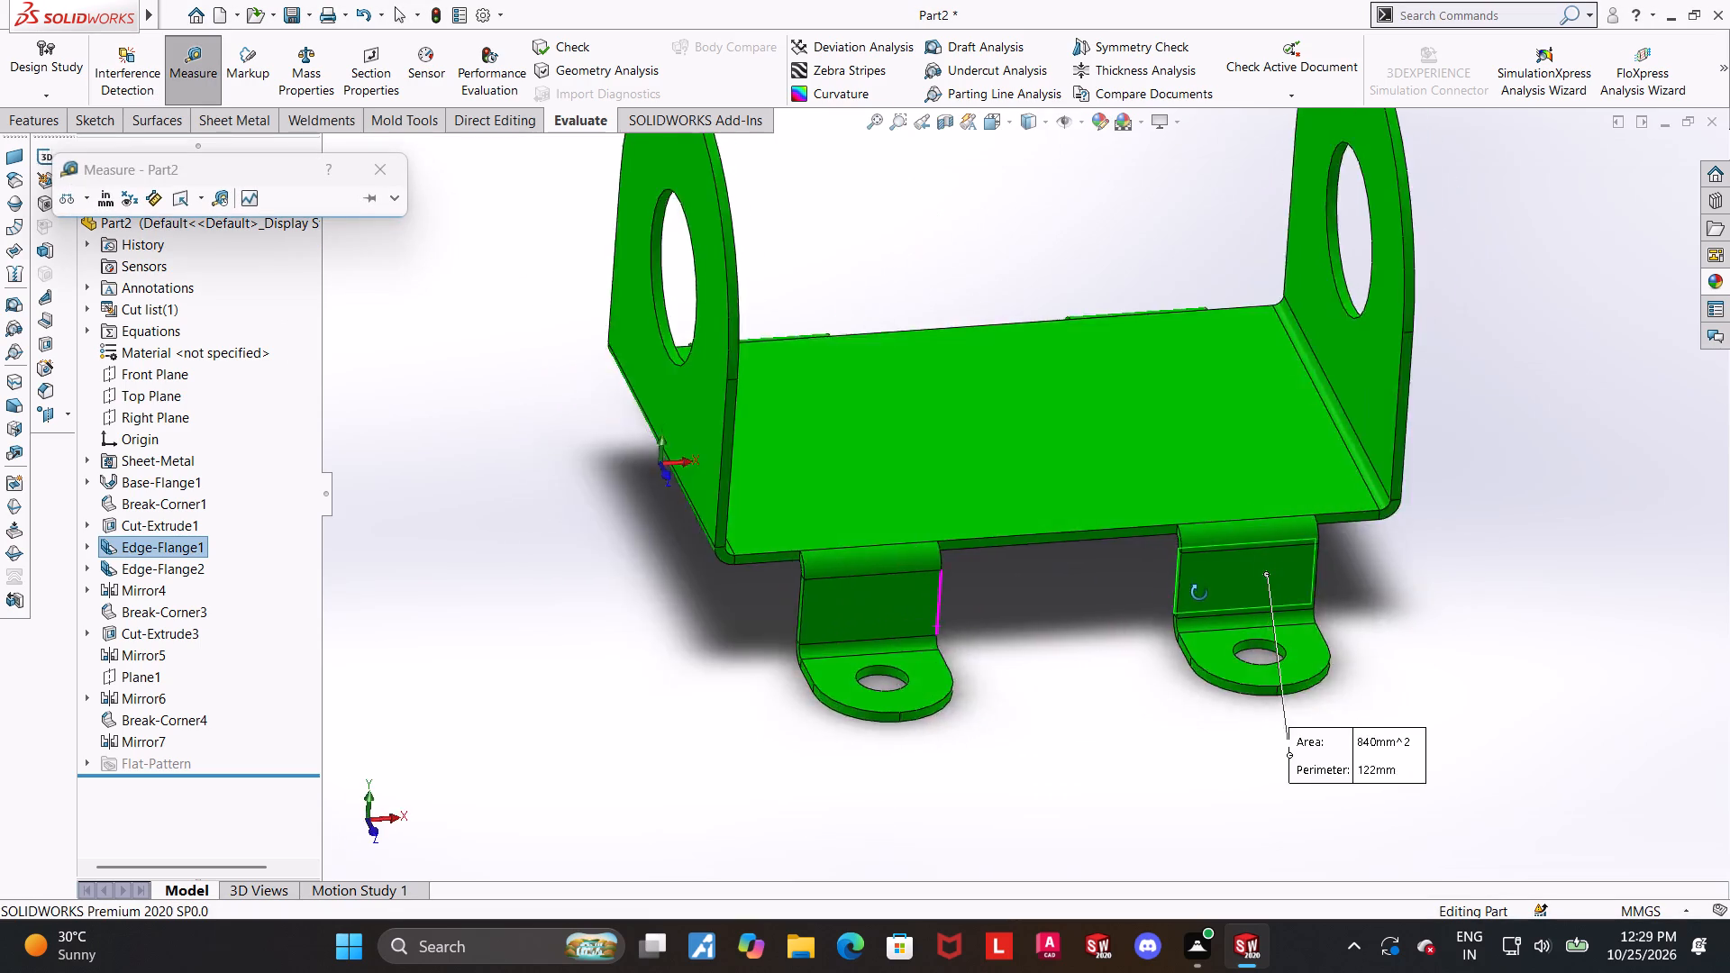
middle_drag(1199, 593, 1113, 491)
click(1441, 494)
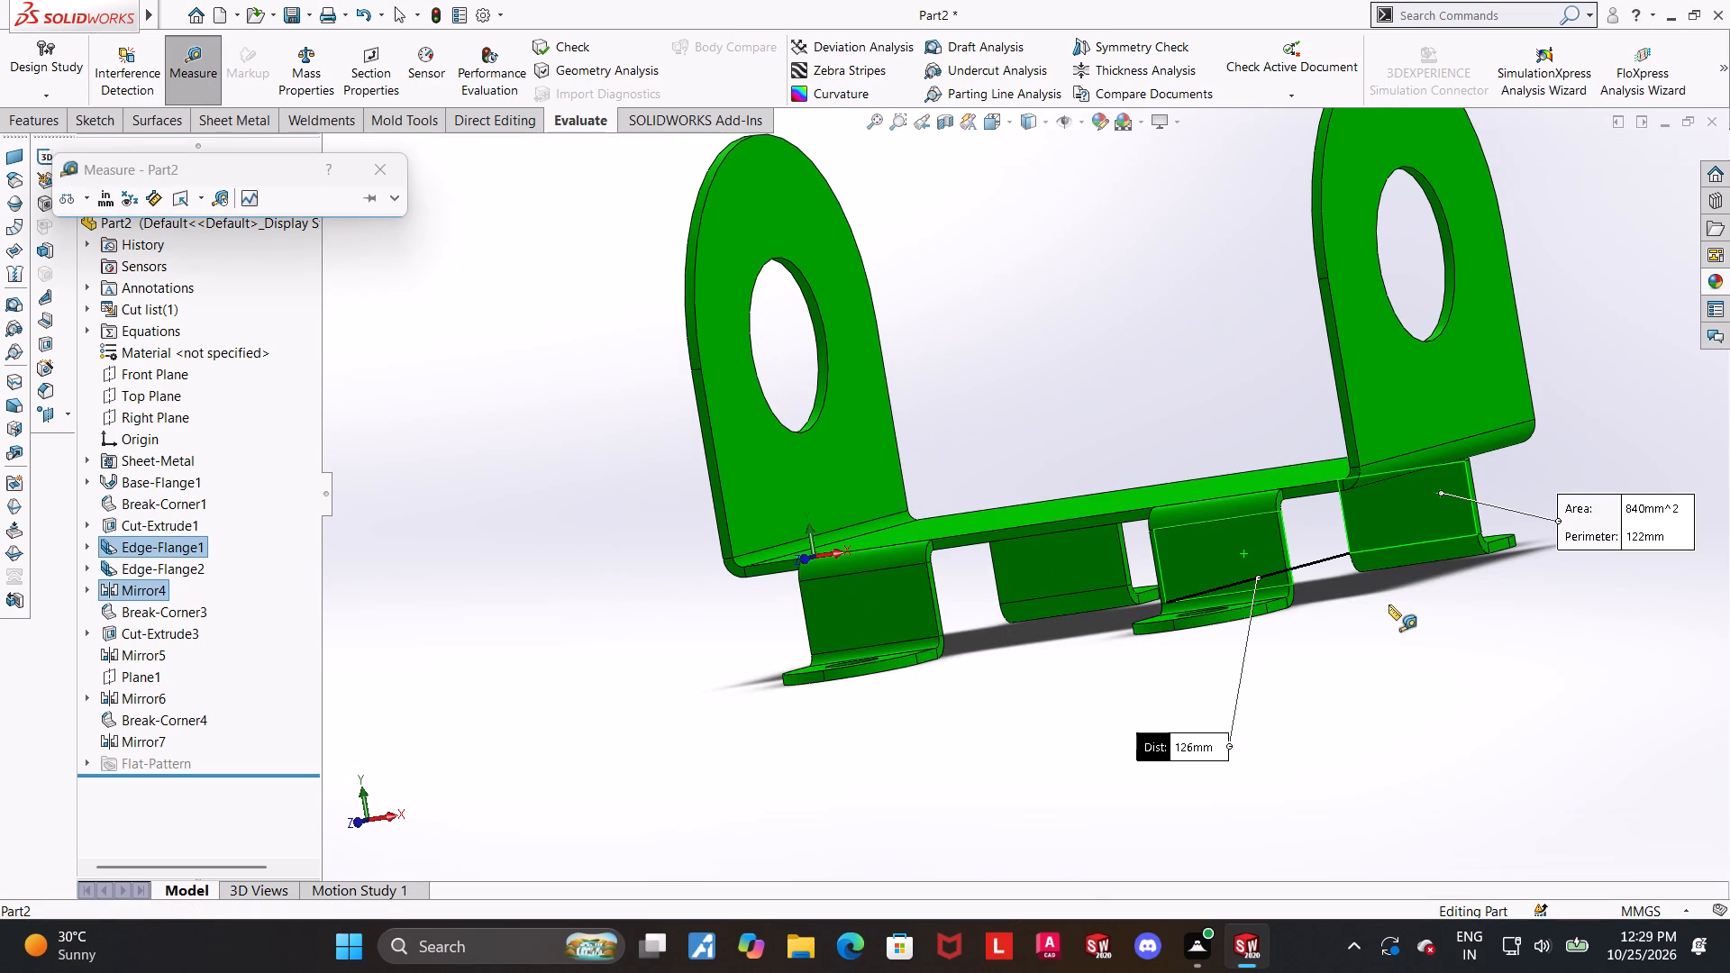
key(Escape)
Measure the gap between the facing side faces of the two mounting tabs along one long edge of the base.
middle_drag(1440, 632, 1391, 638)
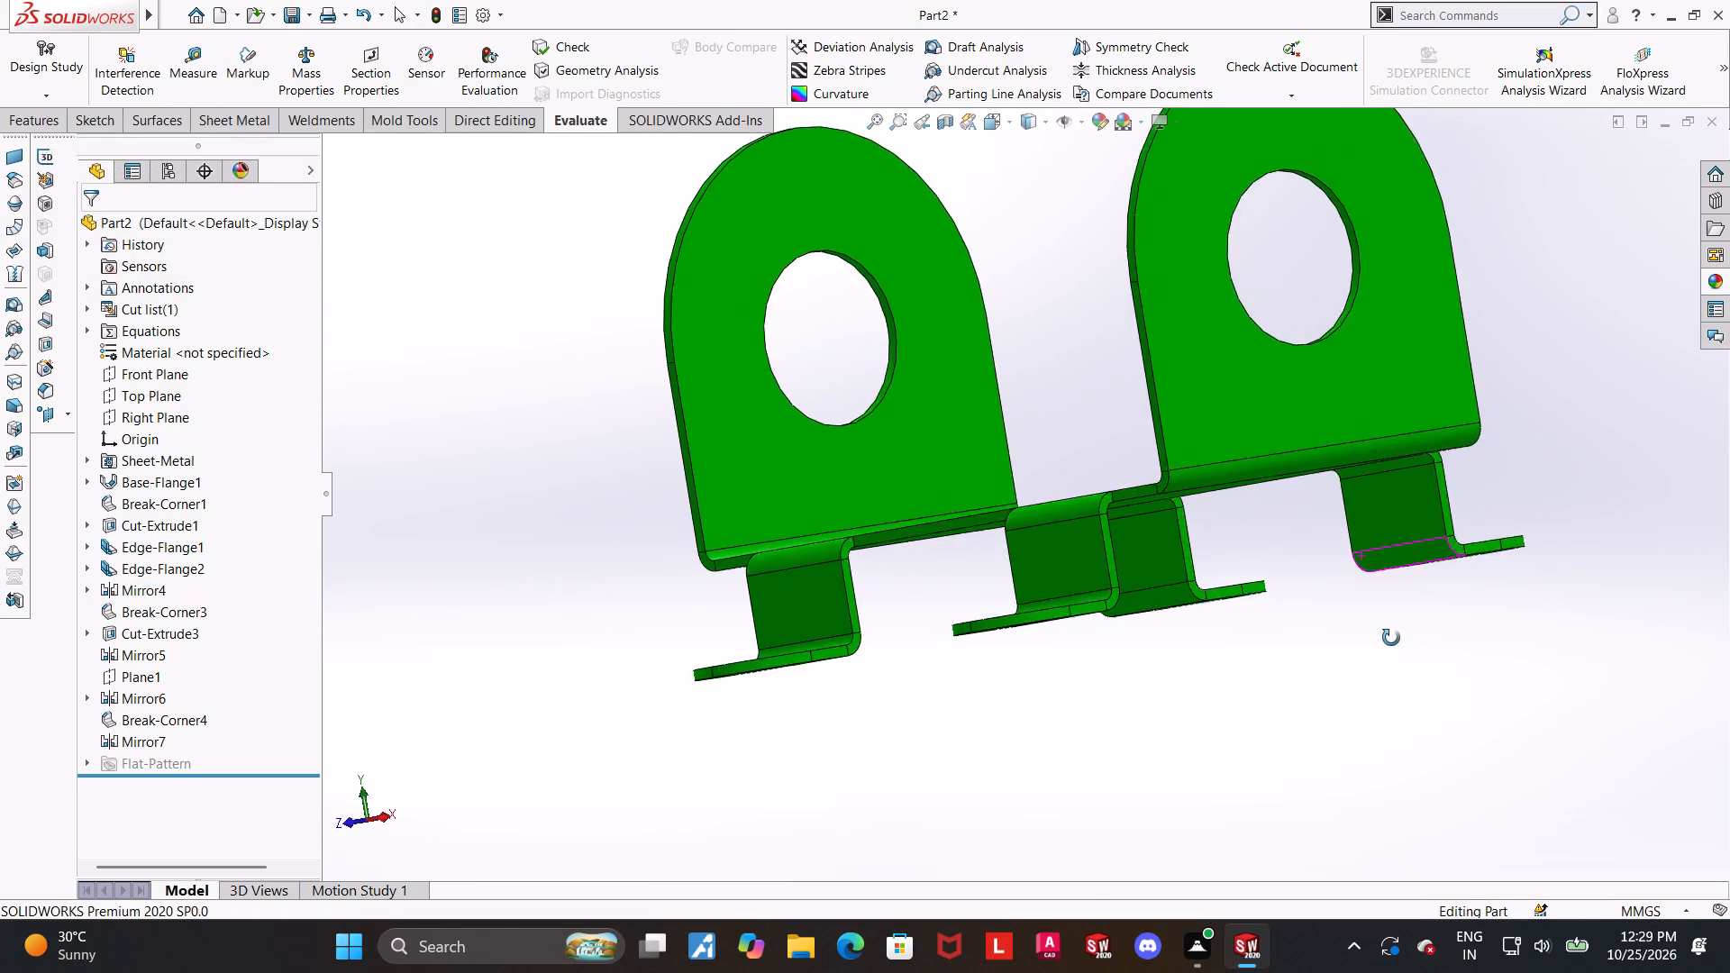
middle_drag(1391, 638, 1434, 692)
scroll(1598, 675, up, 4)
scroll(1486, 329, down, 2)
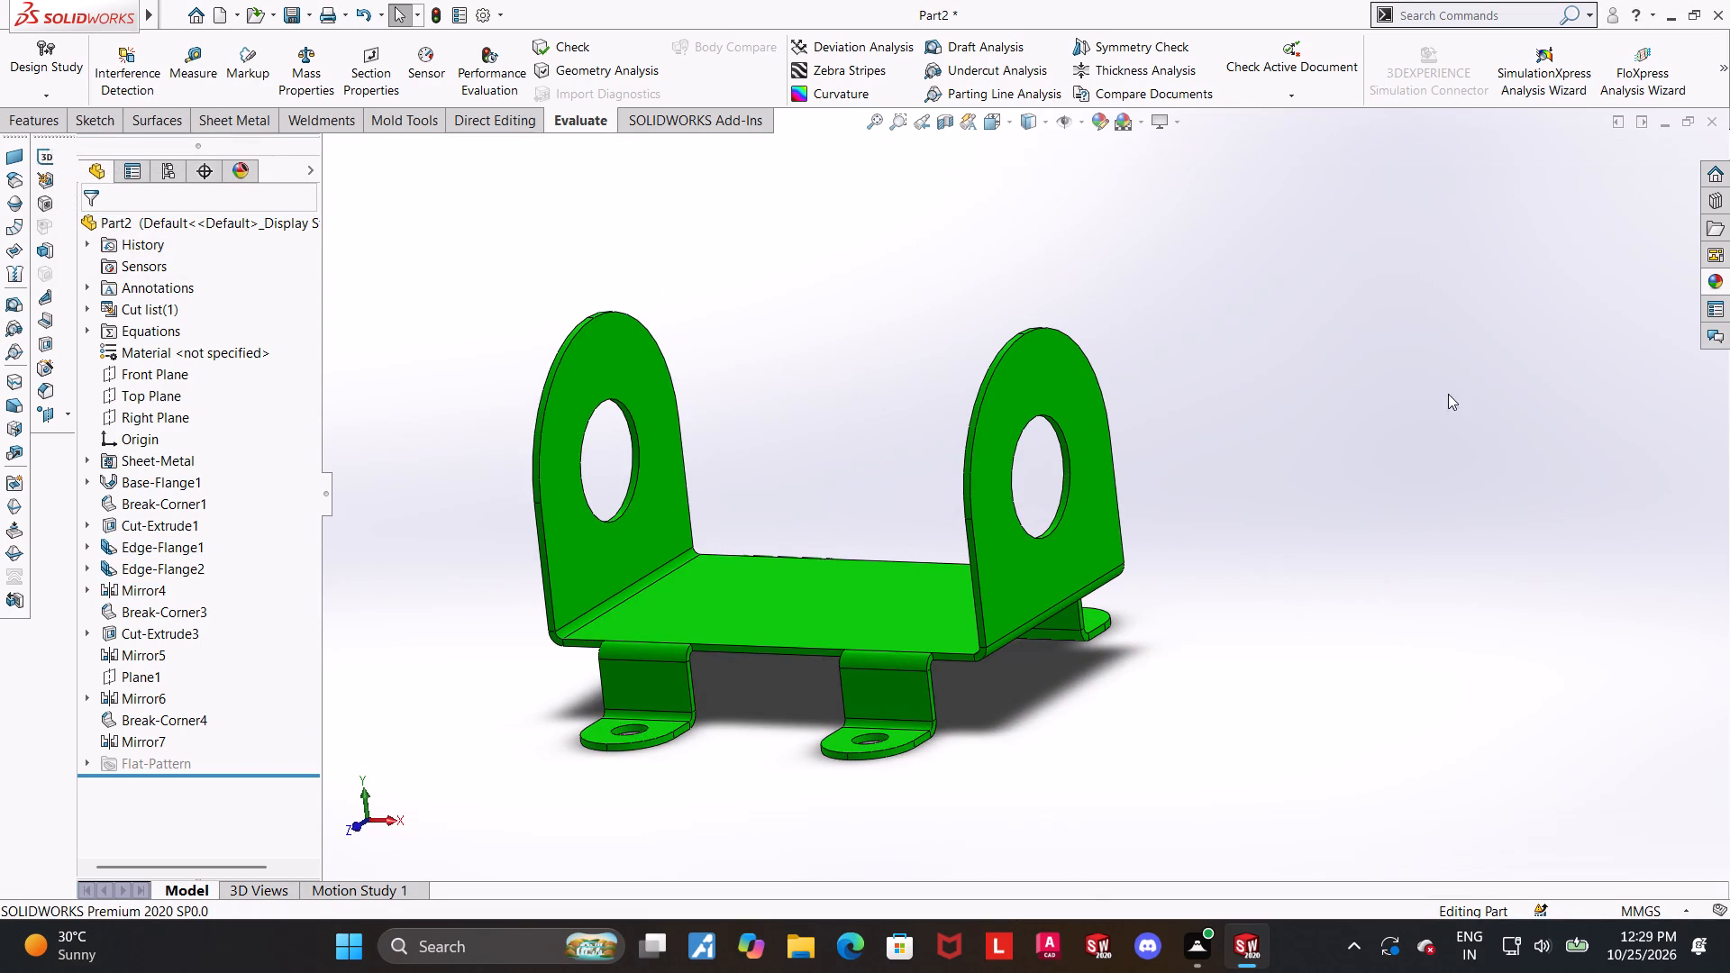
scroll(1348, 529, down, 3)
scroll(976, 653, up, 5)
scroll(656, 666, down, 5)
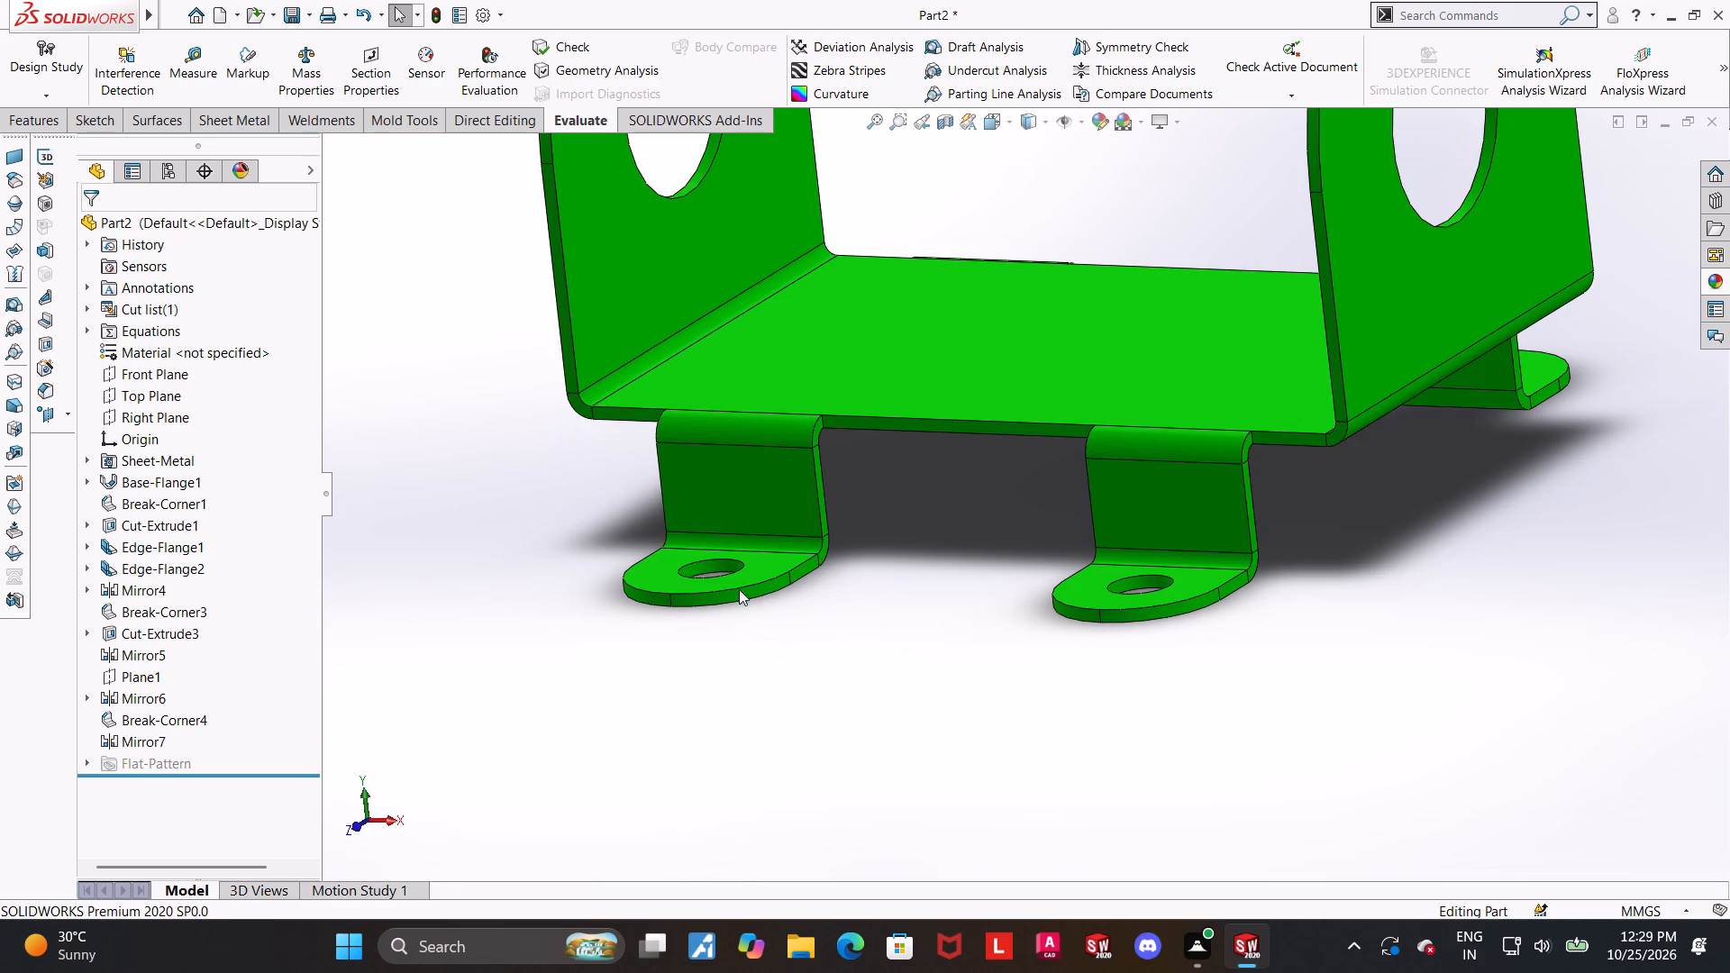
click(181, 73)
scroll(844, 451, down, 7)
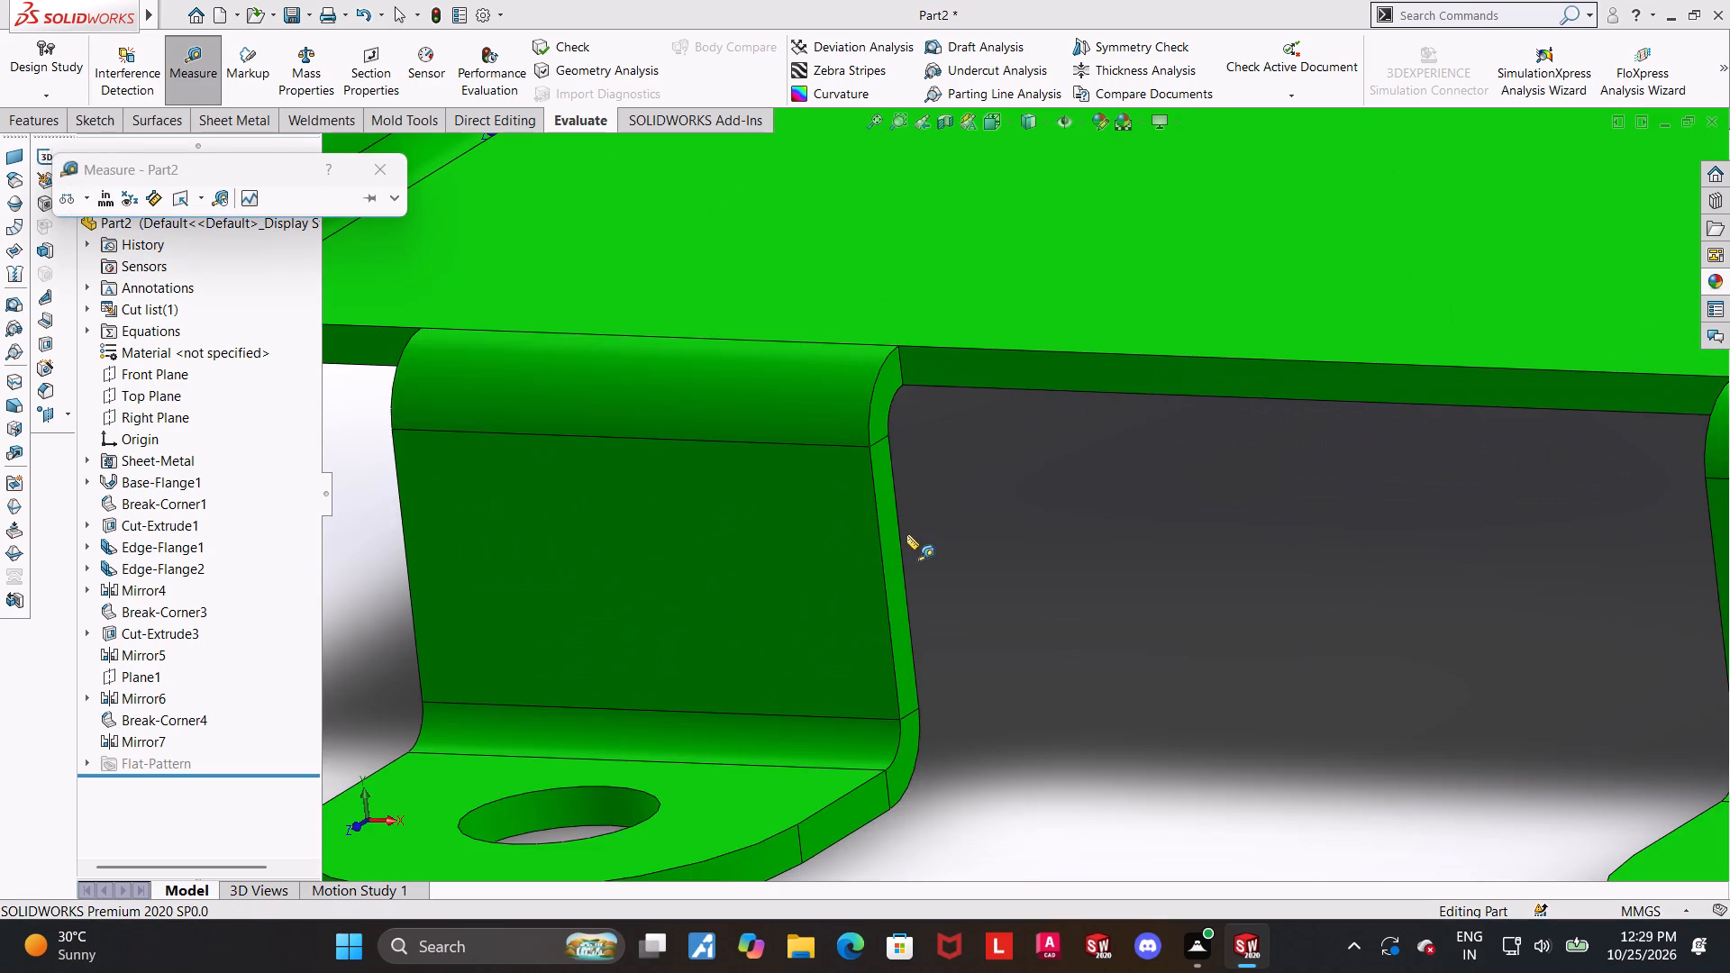
click(909, 537)
scroll(1250, 603, up, 4)
middle_drag(1265, 602, 1396, 625)
click(1448, 569)
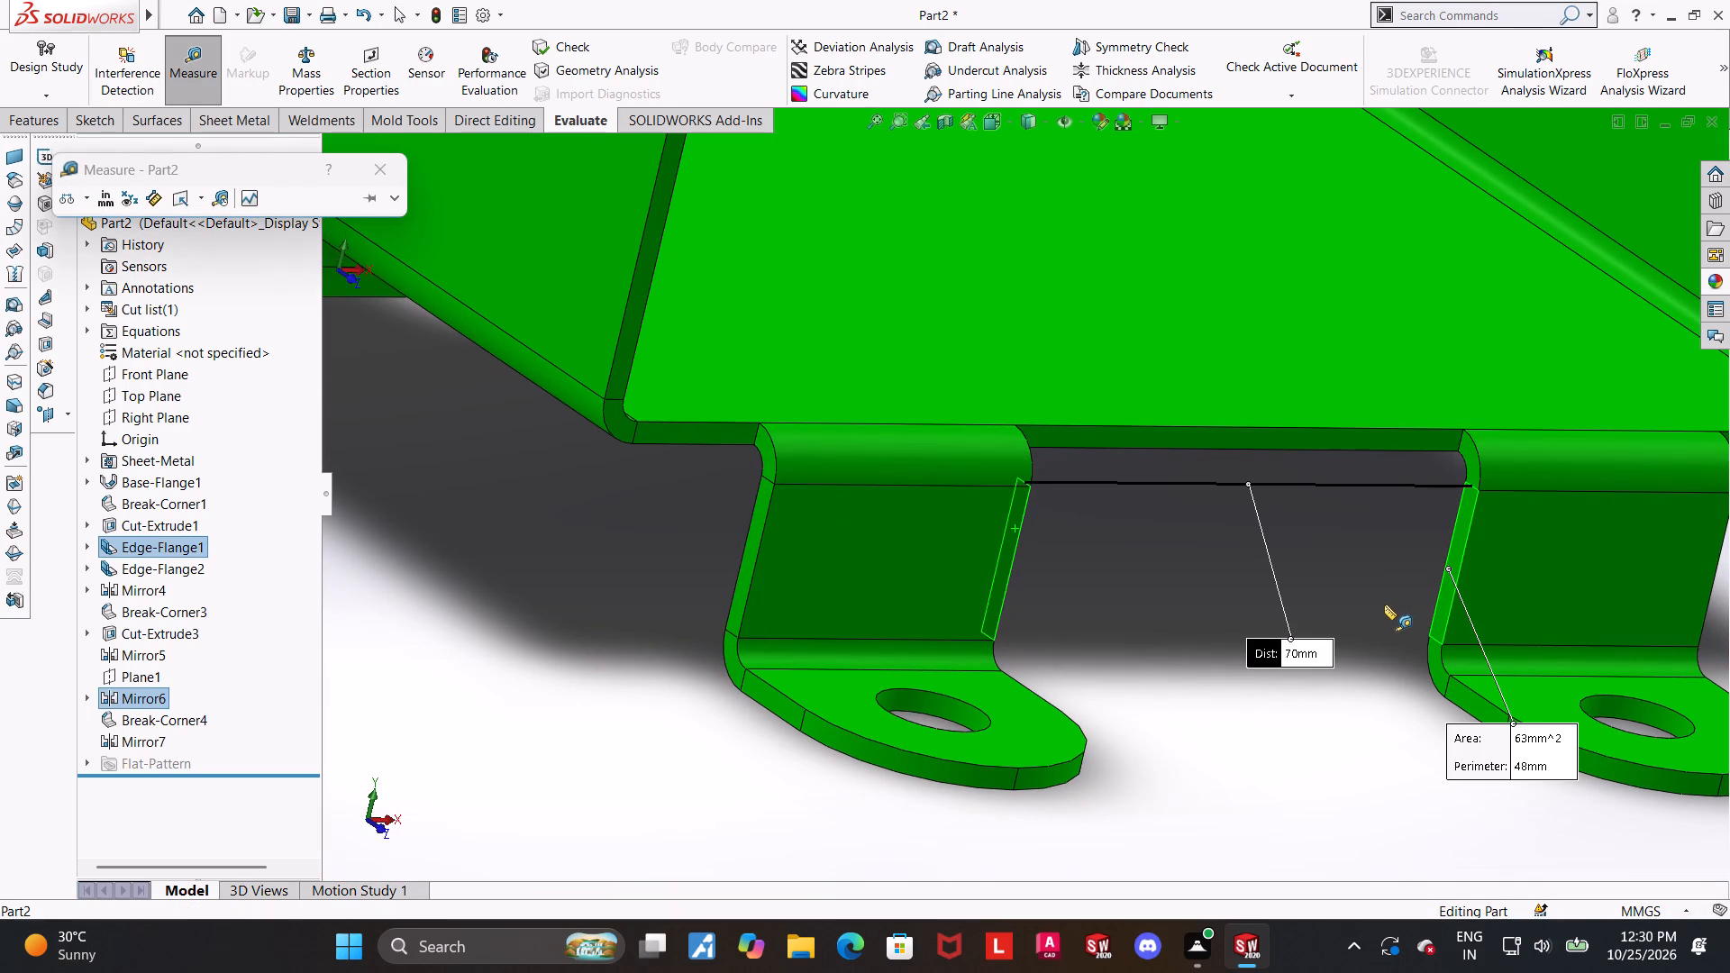
scroll(1384, 605, up, 2)
middle_drag(1660, 577, 1442, 549)
key(Escape)
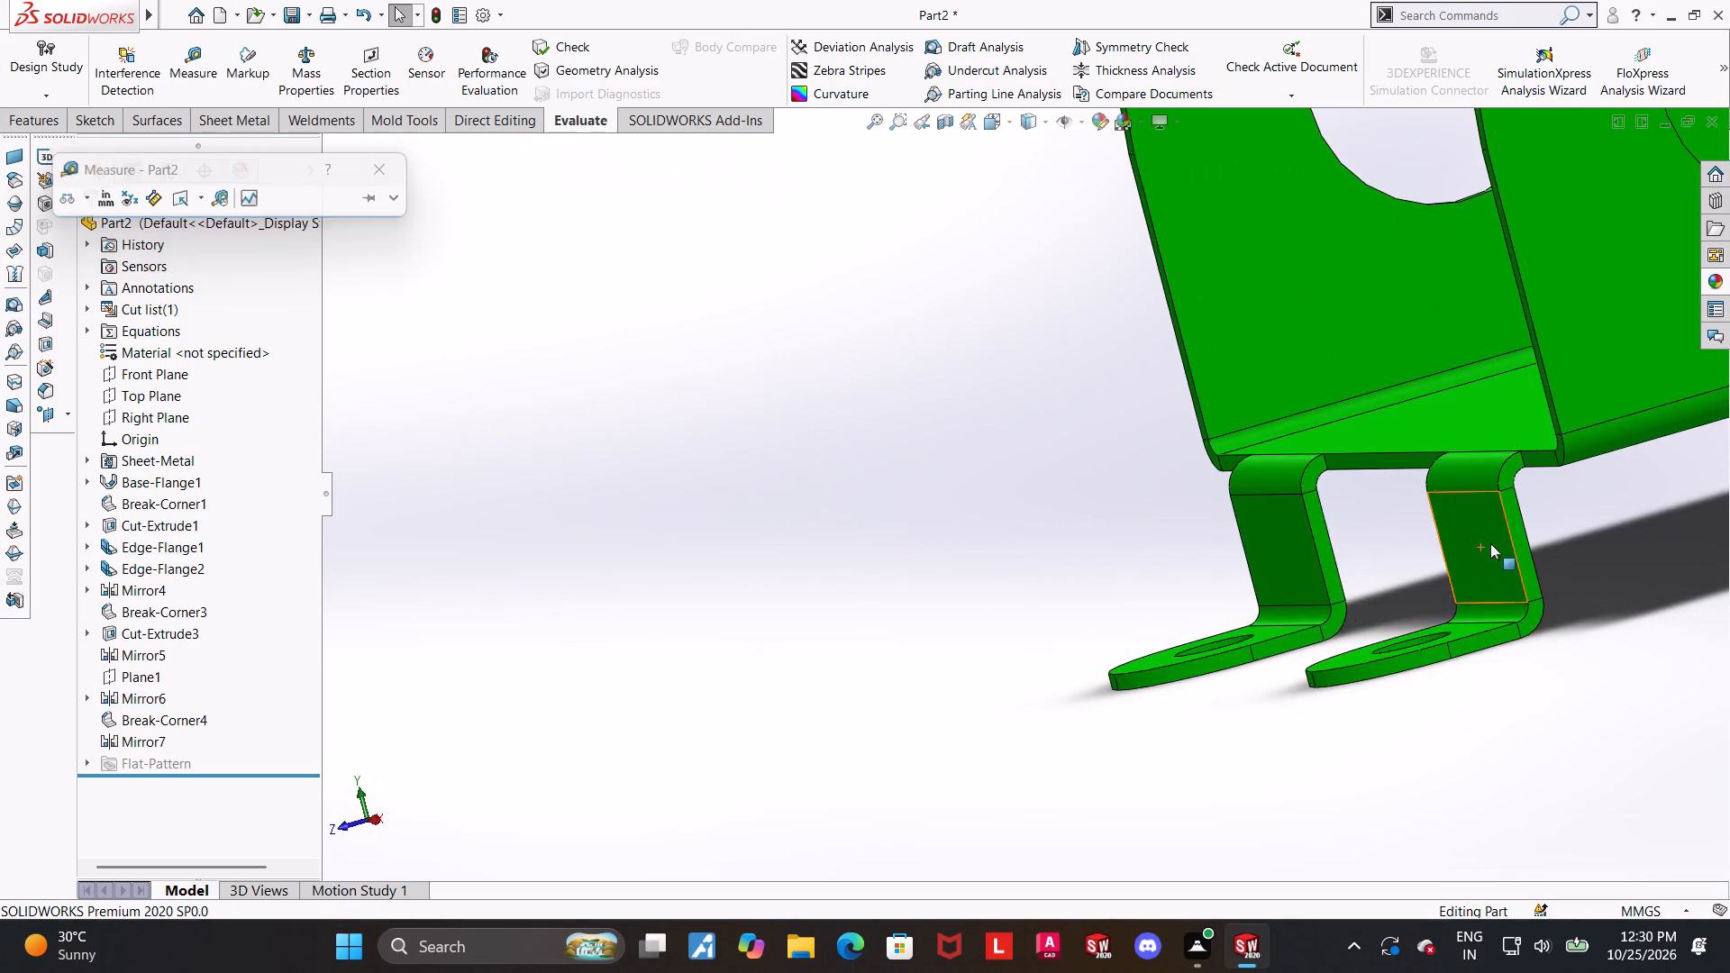
Measure the distance from a mounting tab's side face to the outer face of the nearest end flange.
scroll(1536, 539, up, 5)
scroll(1289, 443, down, 3)
scroll(1355, 499, down, 3)
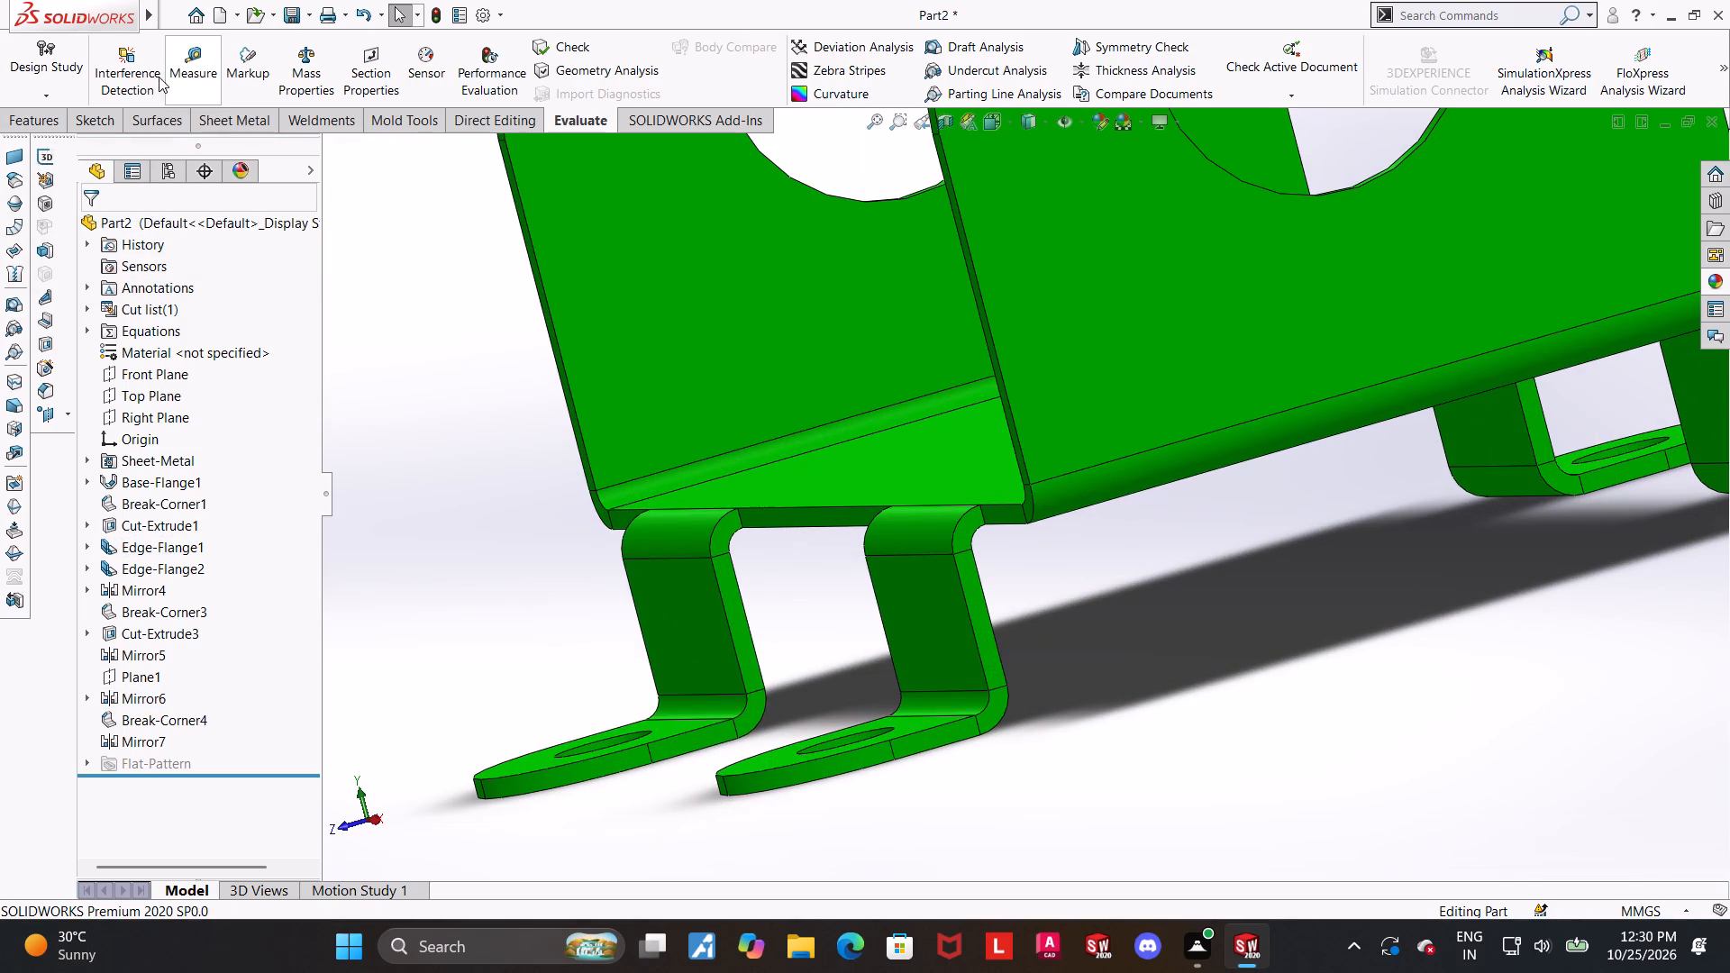
click(188, 64)
click(981, 612)
click(1143, 332)
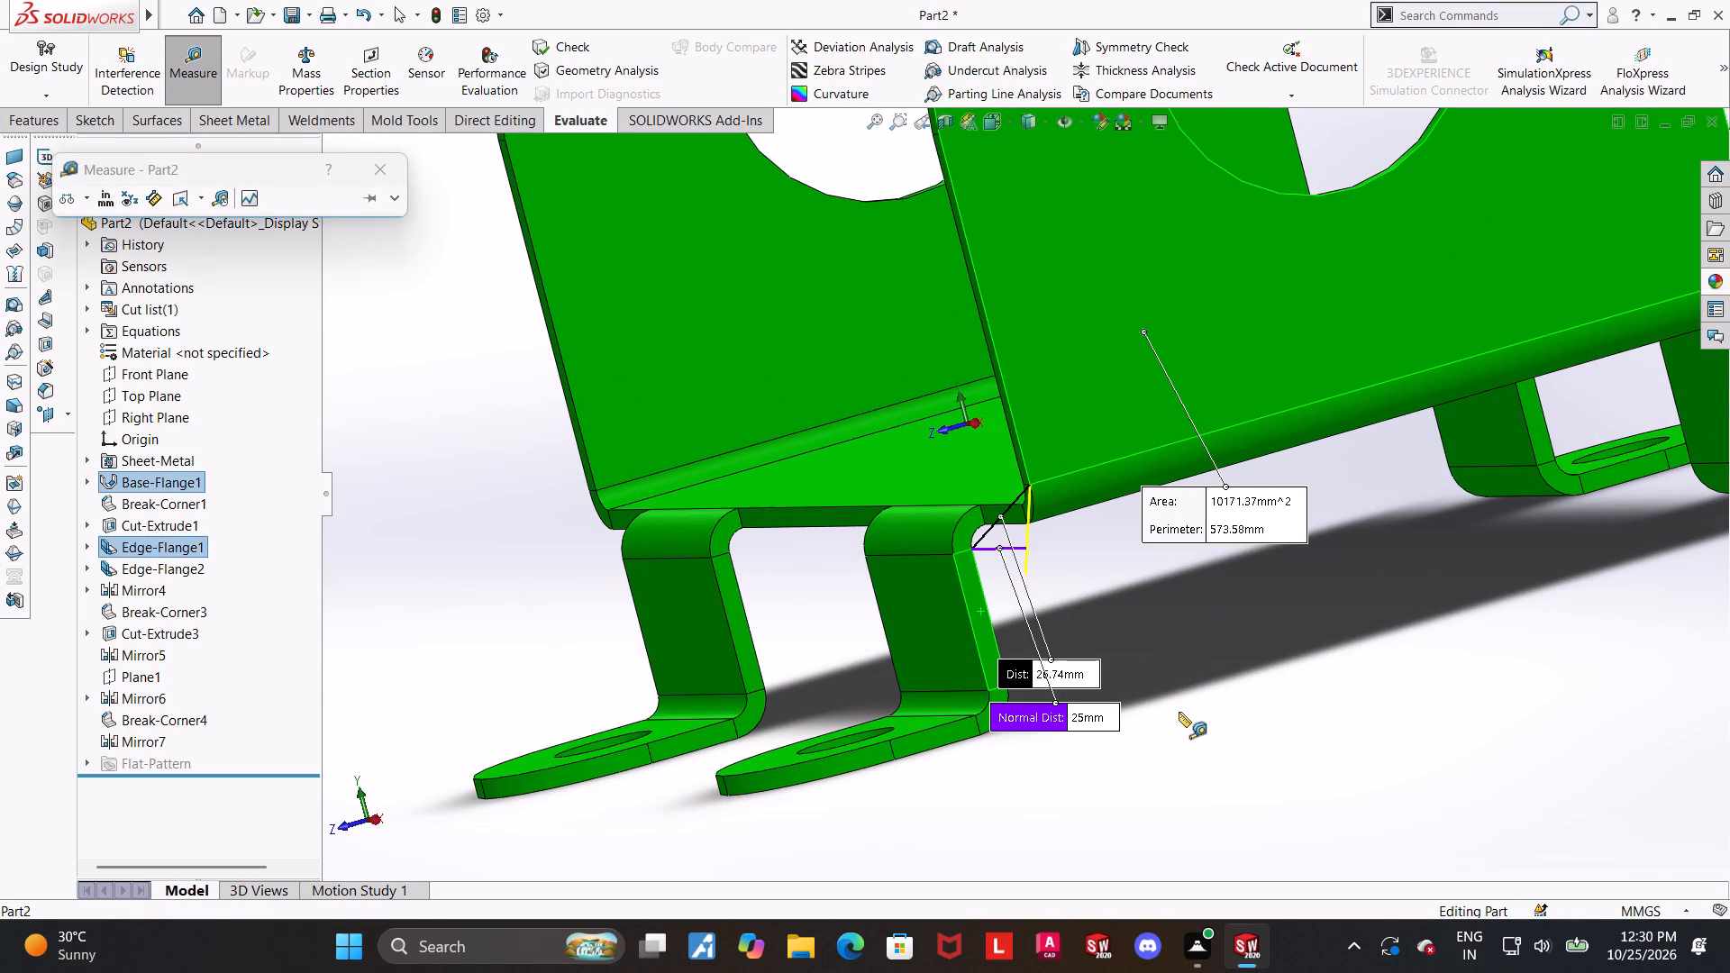
scroll(1164, 663, up, 2)
scroll(1142, 673, down, 6)
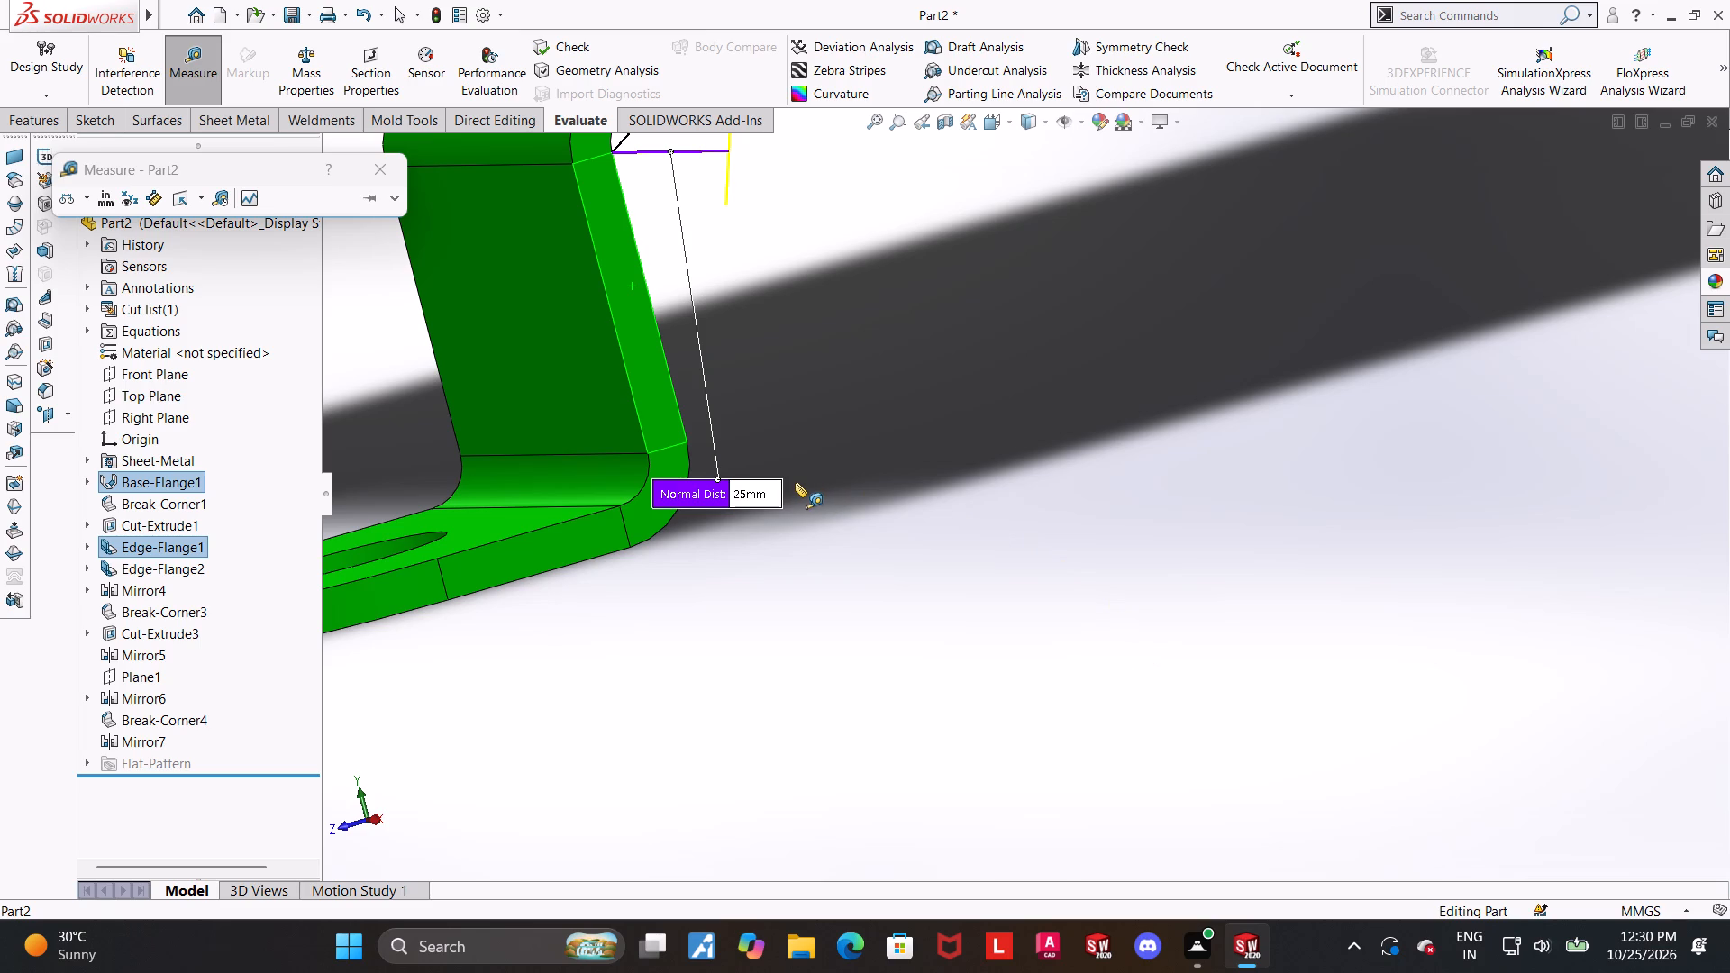
key(Escape)
Measure the width of a mounting tab between the side faces of its vertical portion.
scroll(793, 478, up, 3)
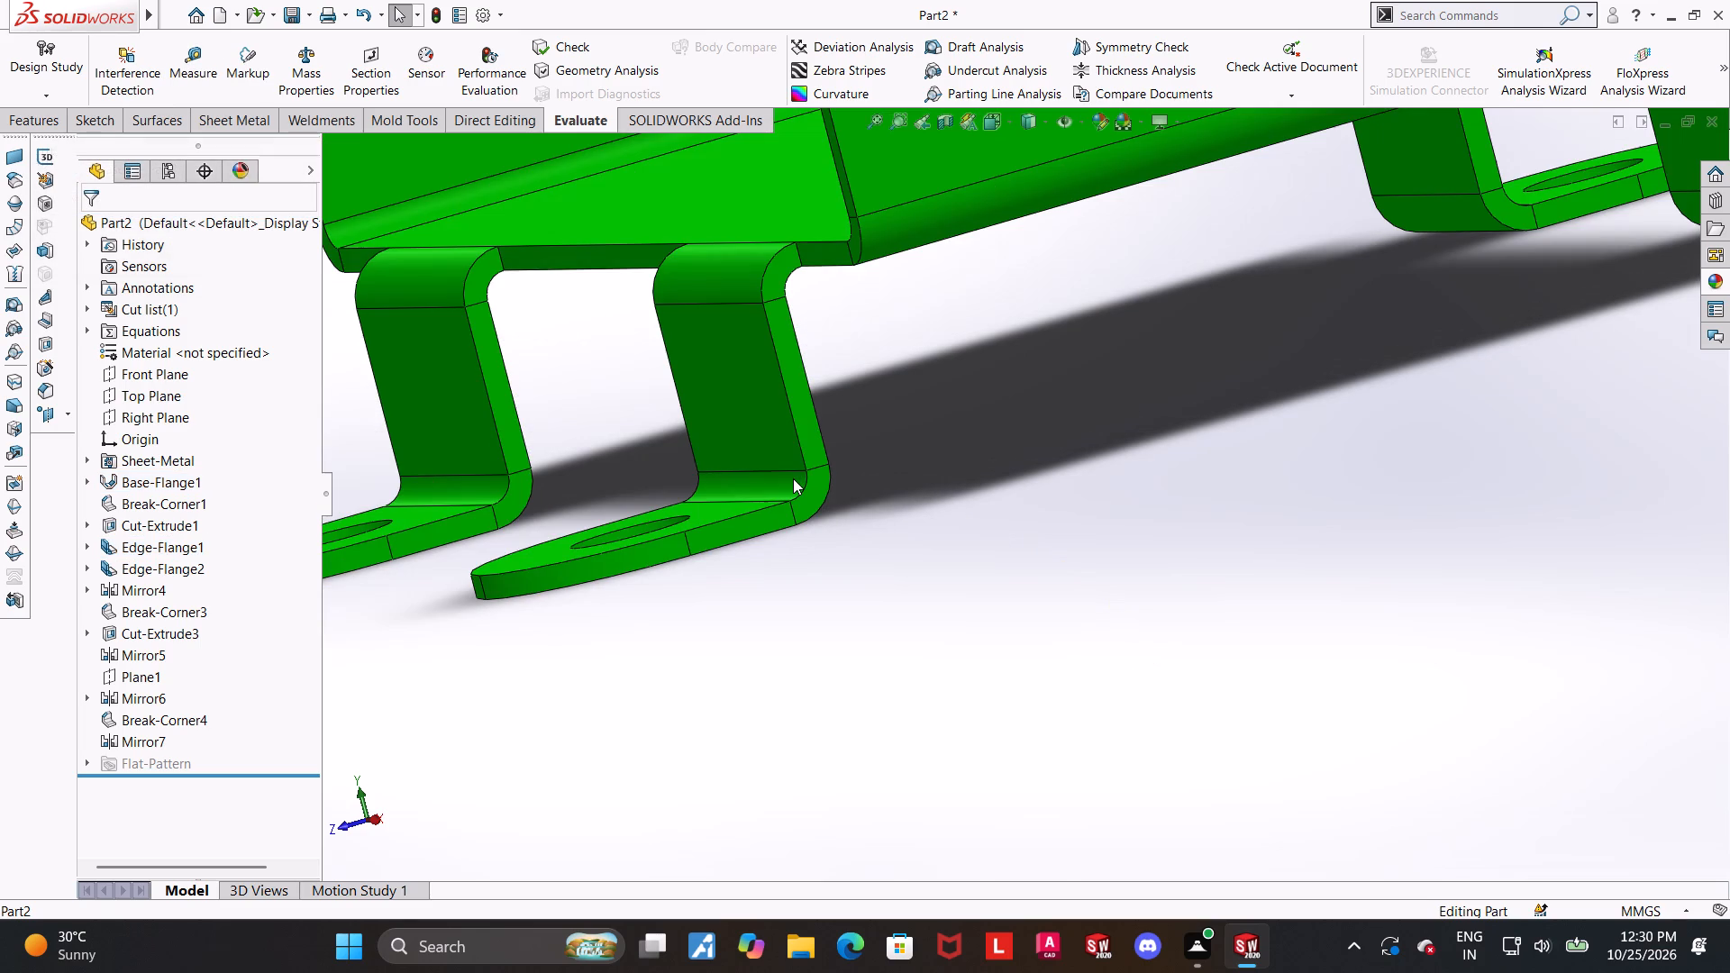
middle_drag(803, 473, 841, 489)
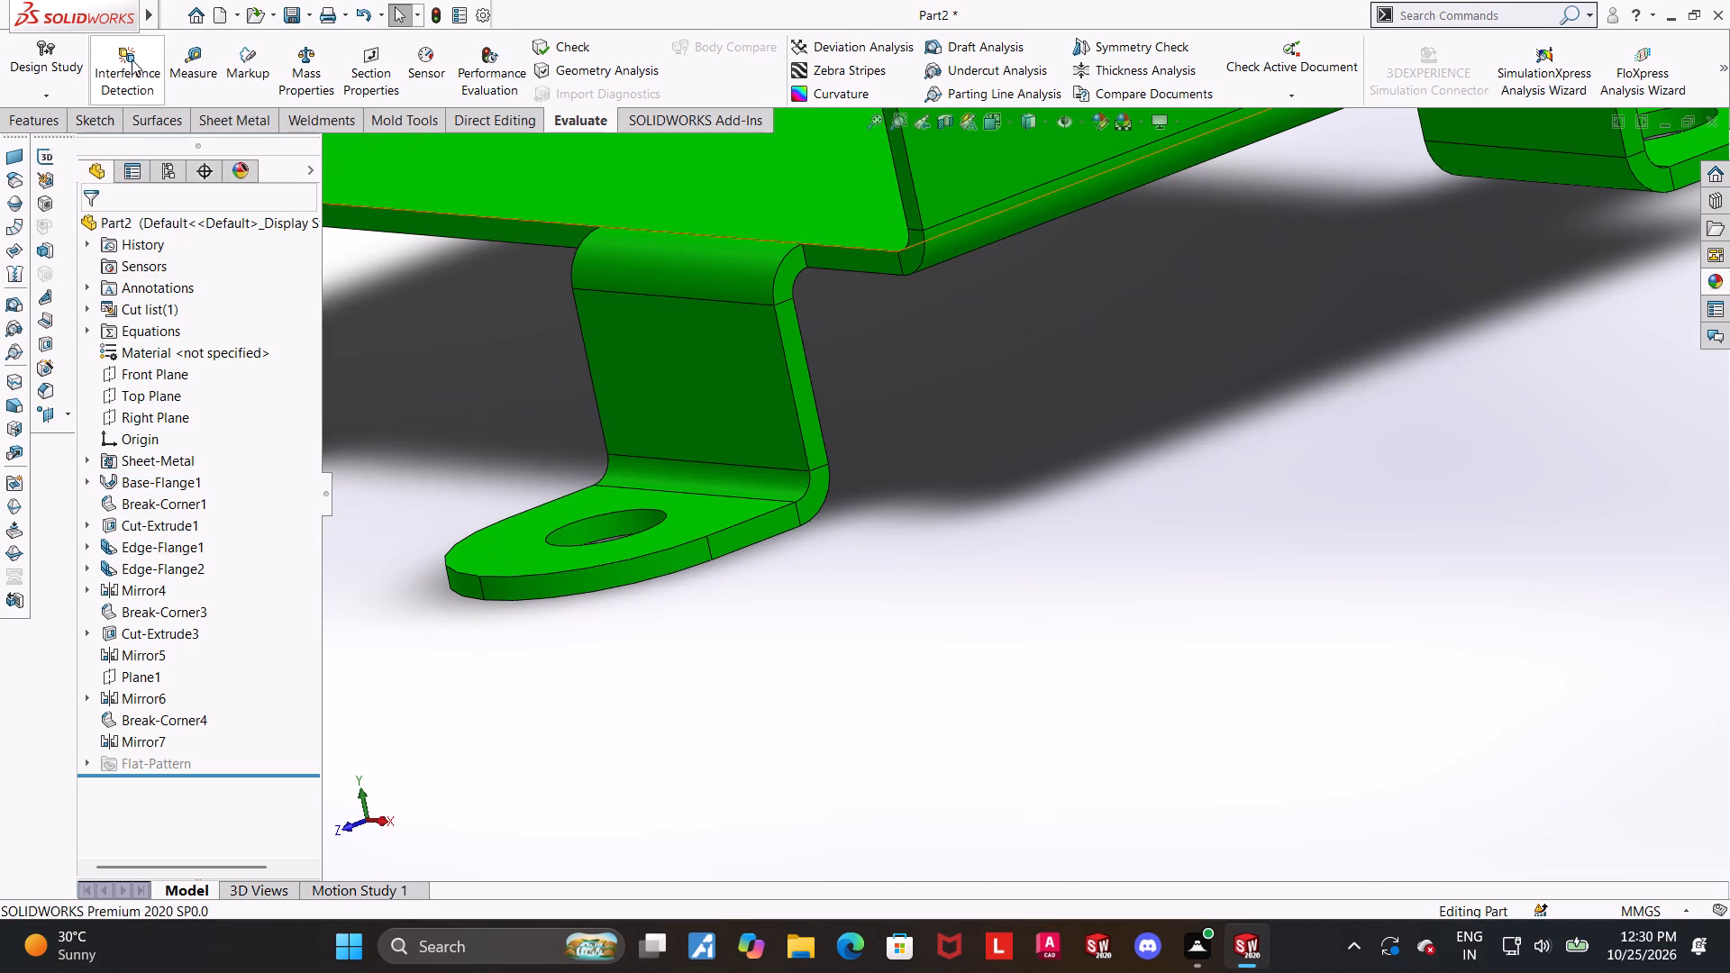
click(194, 49)
click(804, 387)
middle_drag(800, 386, 1043, 530)
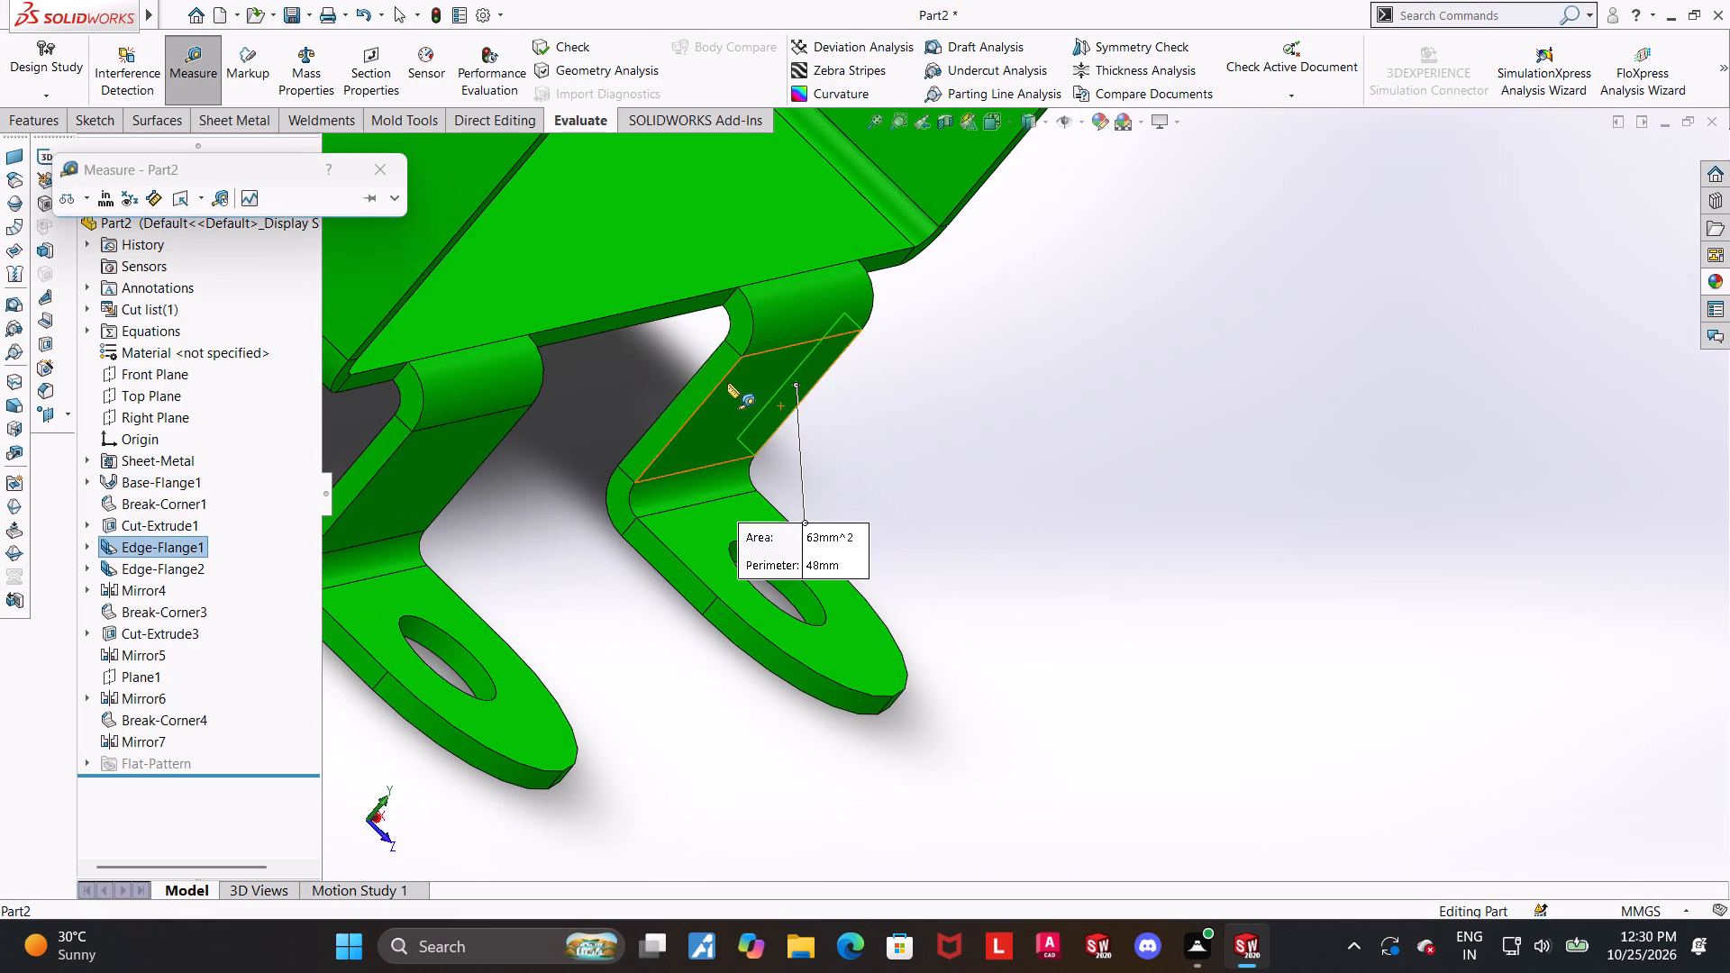
click(700, 386)
key(Escape)
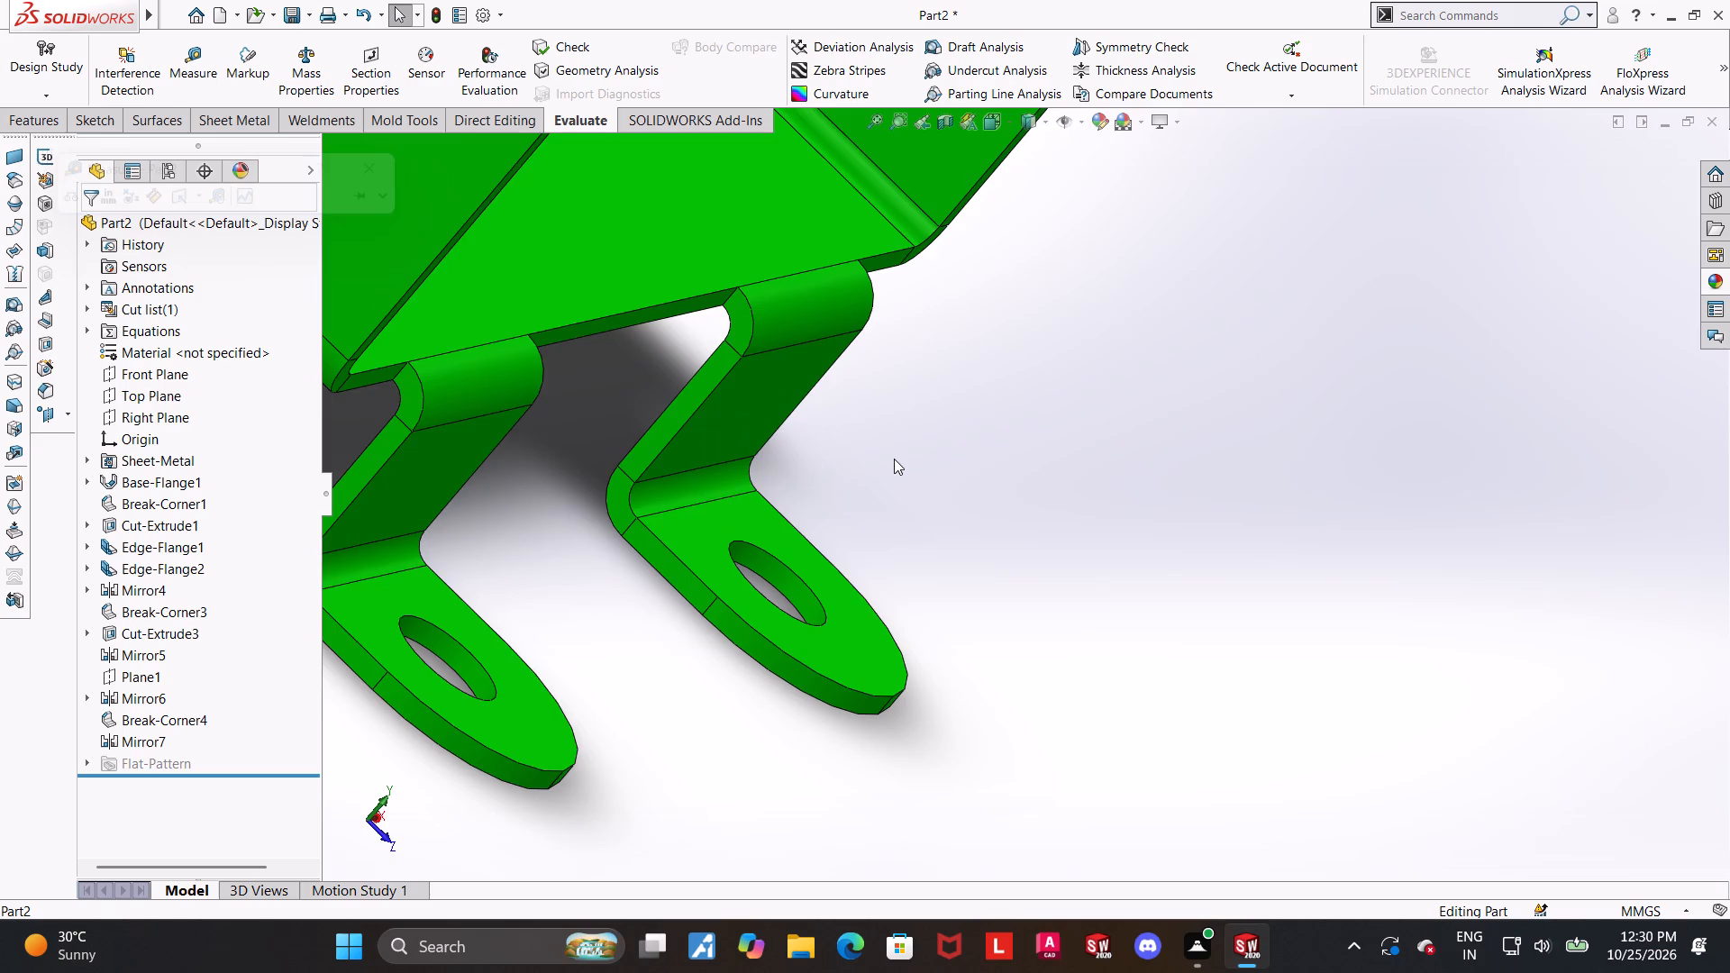
Show the whole green part in isometric view with nothing selected.
key(ctrl+7)
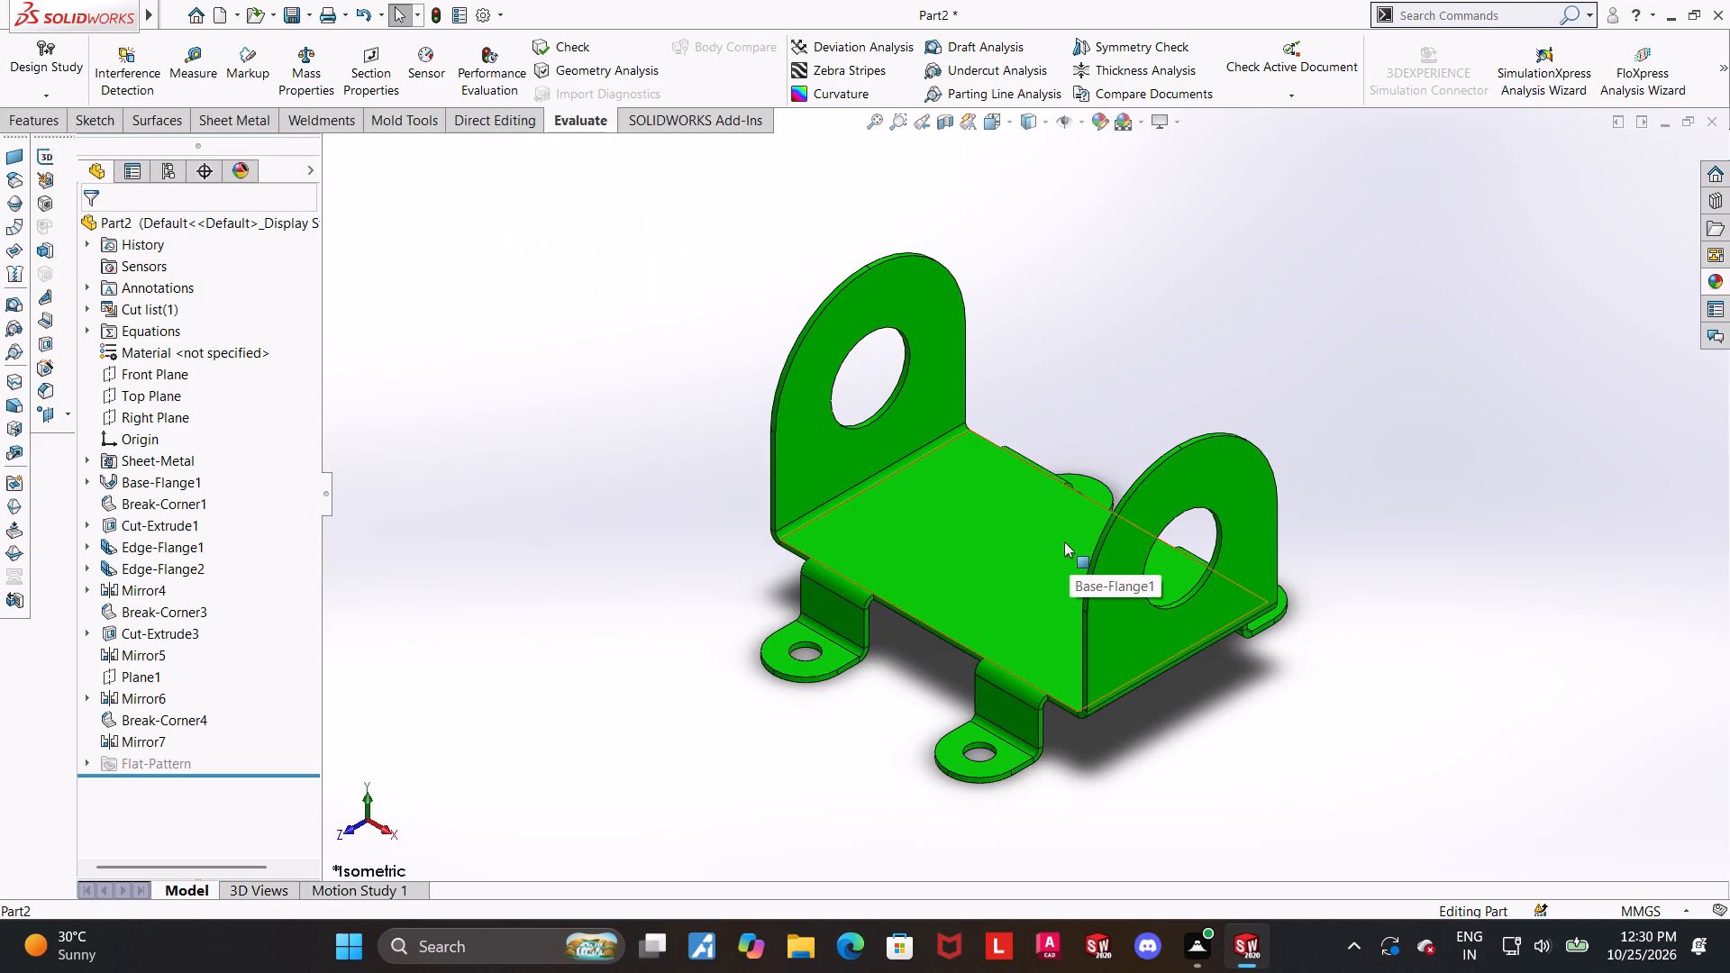
click(1220, 752)
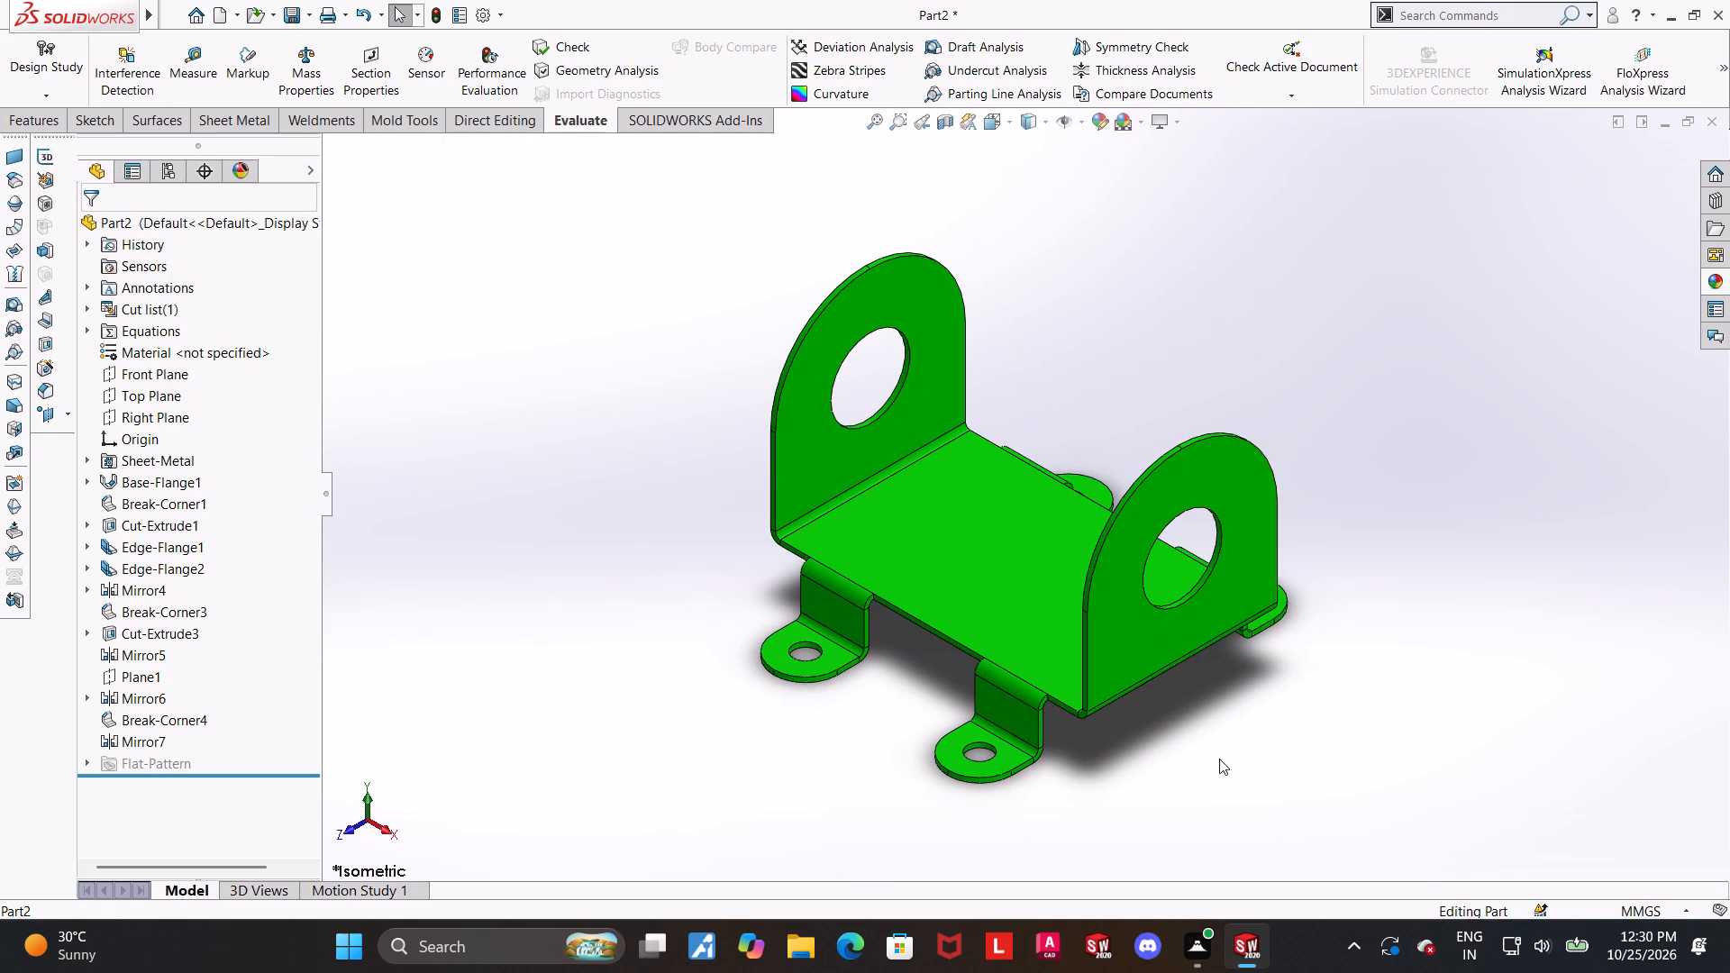
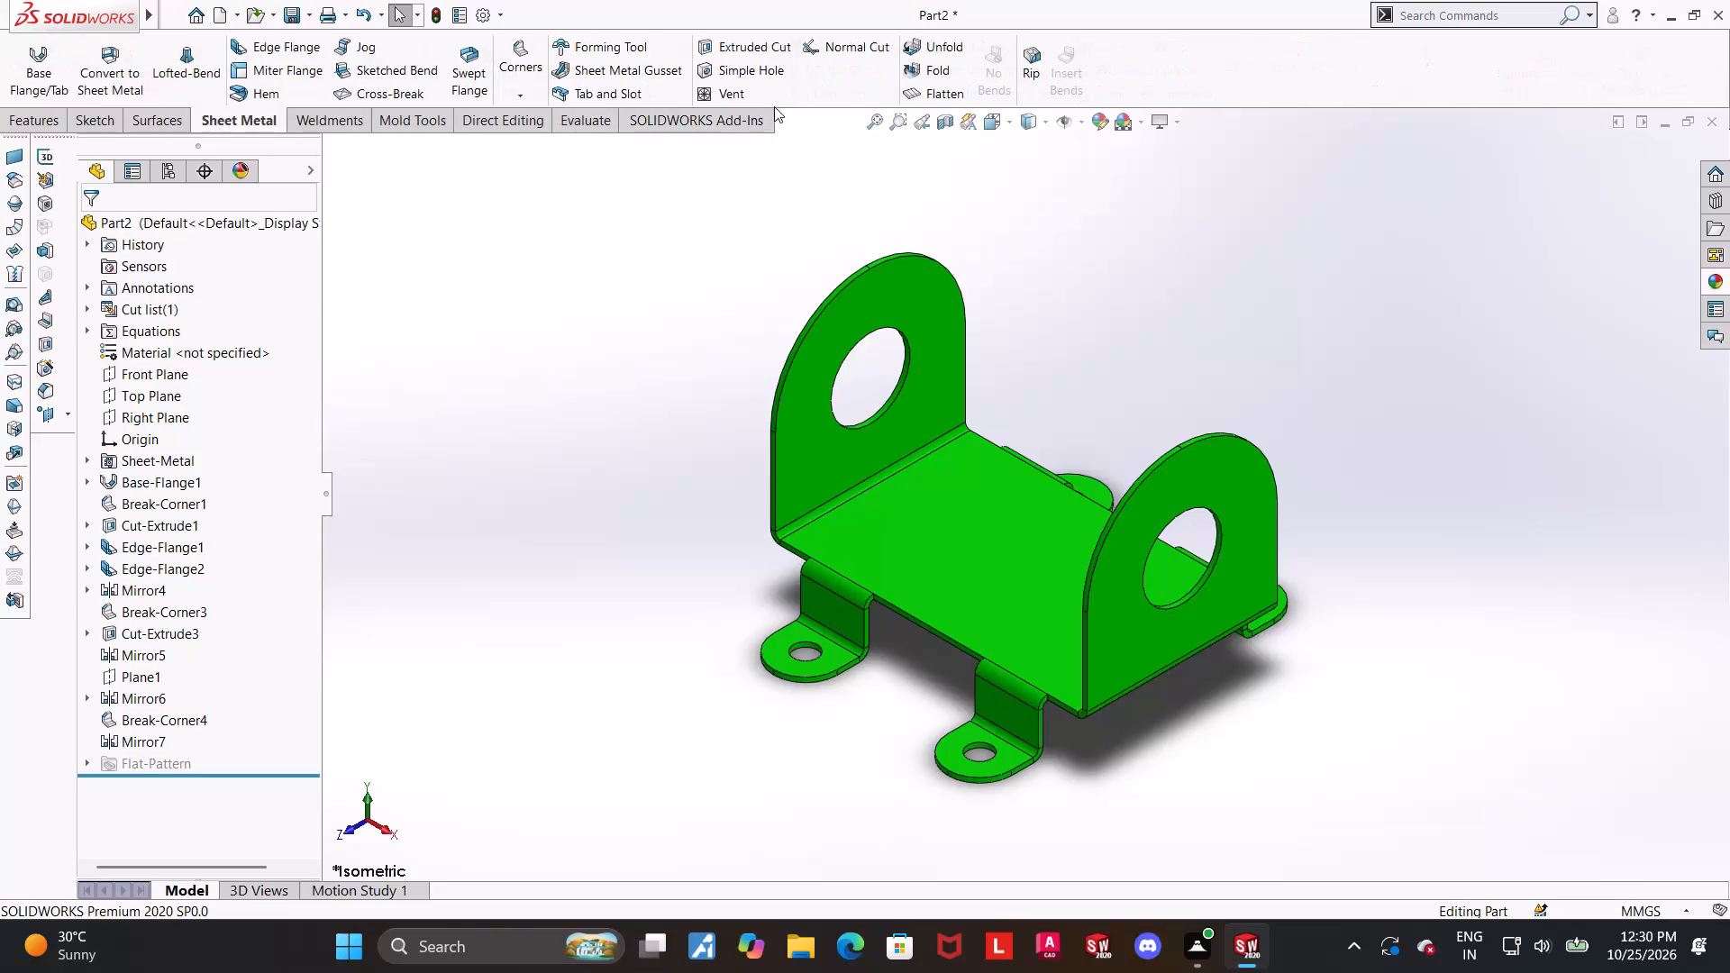
Flatten the part and start exporting it as a DWG file named "orbital cradle mount" in the Downloads folder.
click(904, 92)
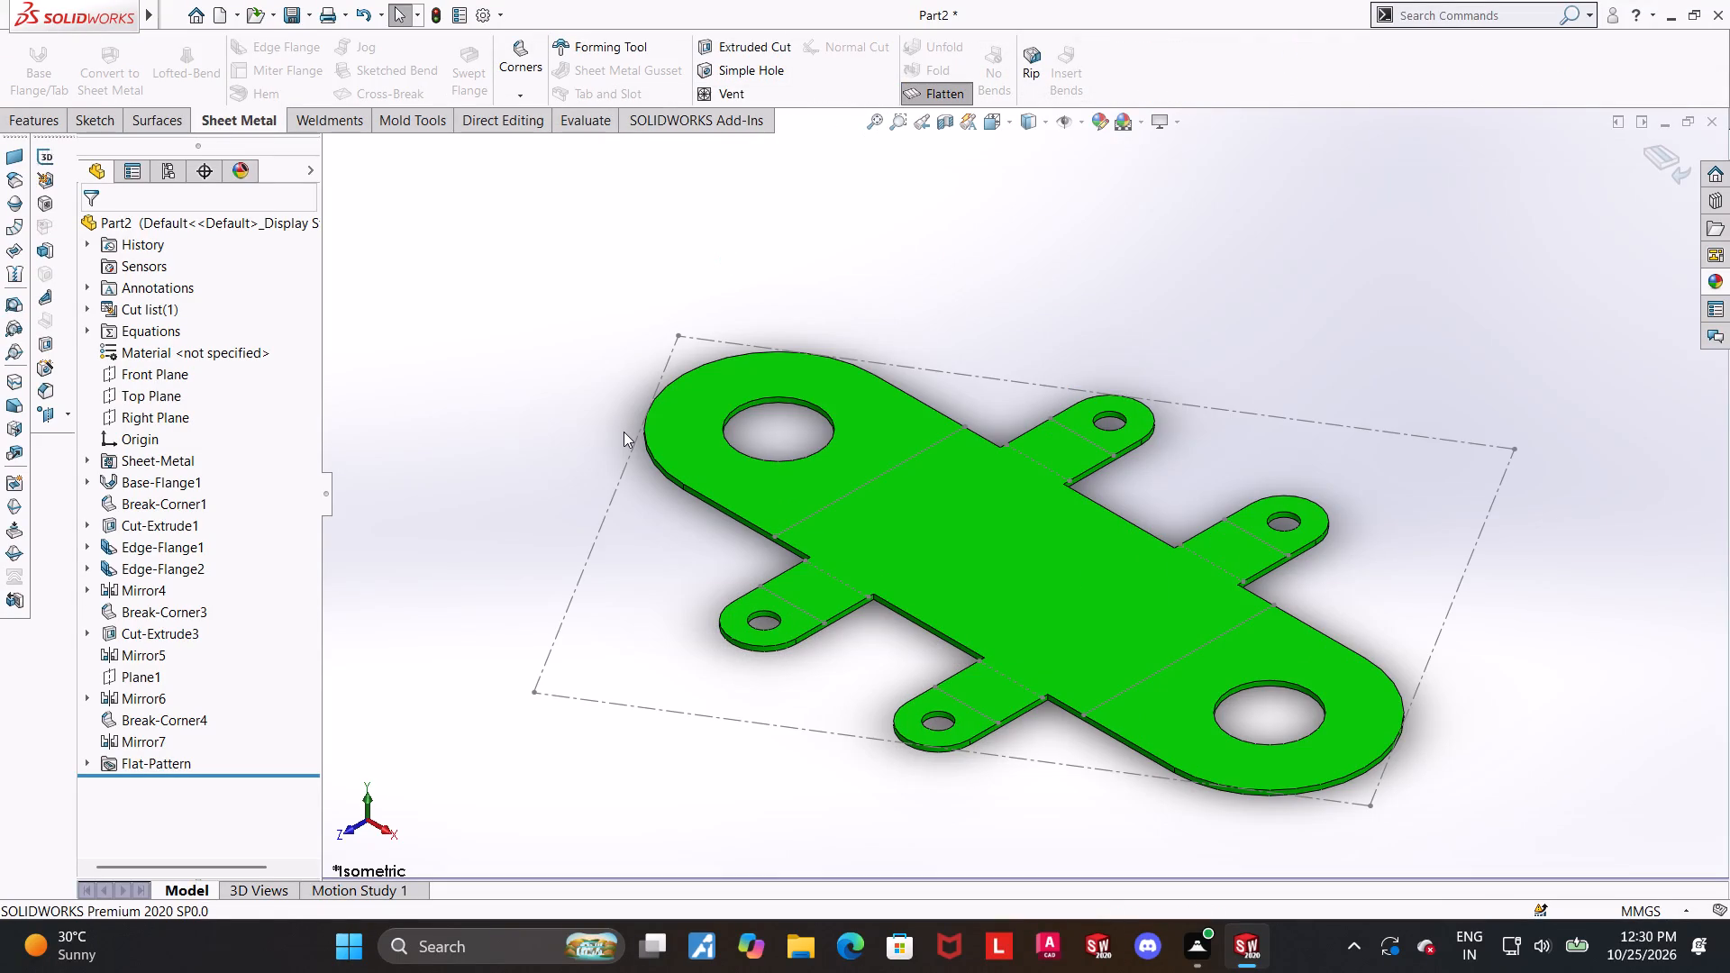
right_click(979, 549)
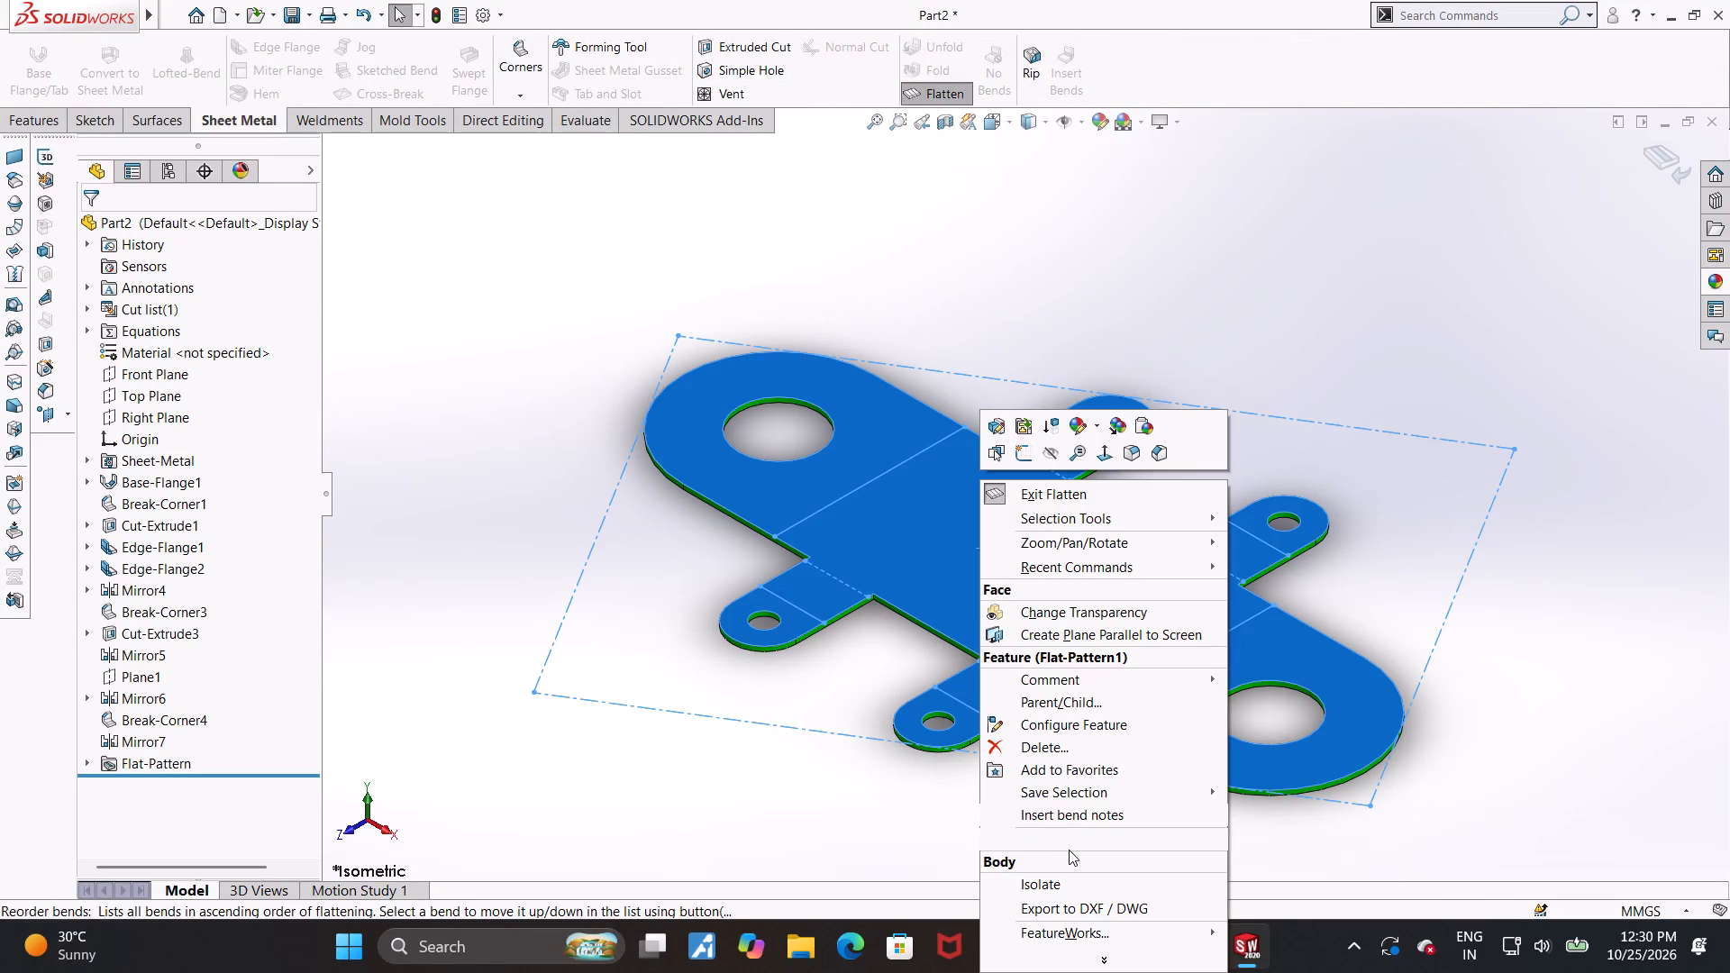
click(1070, 907)
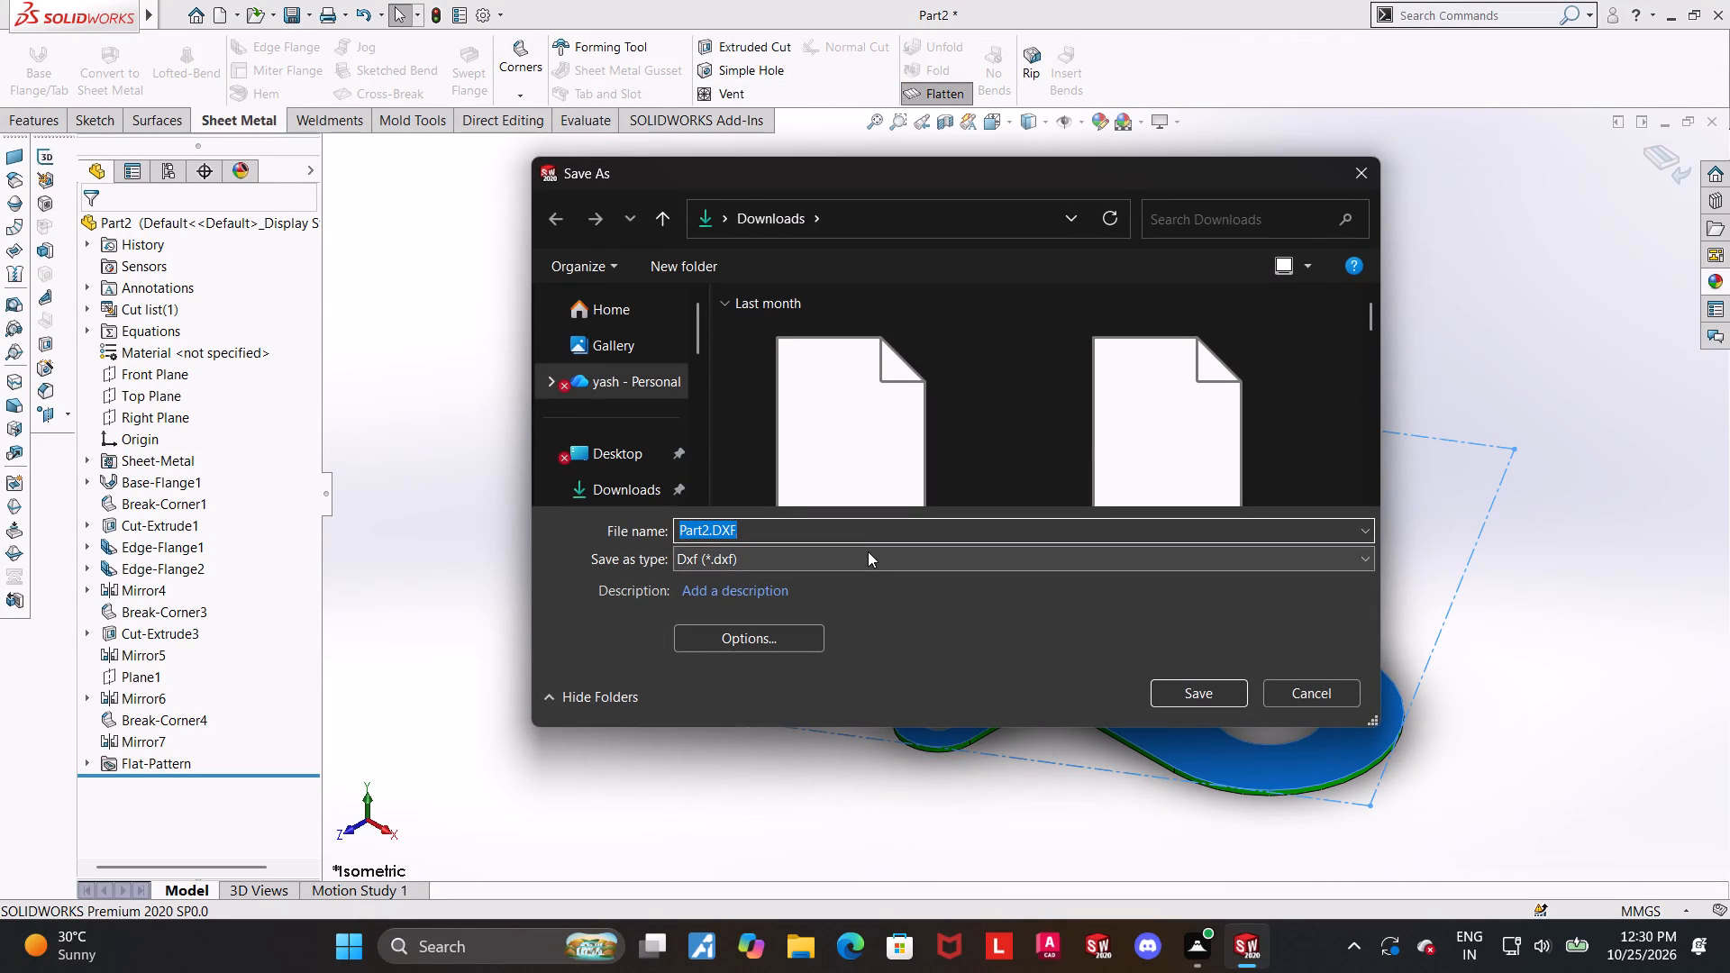
text(orbital cradle mount)
key(space)
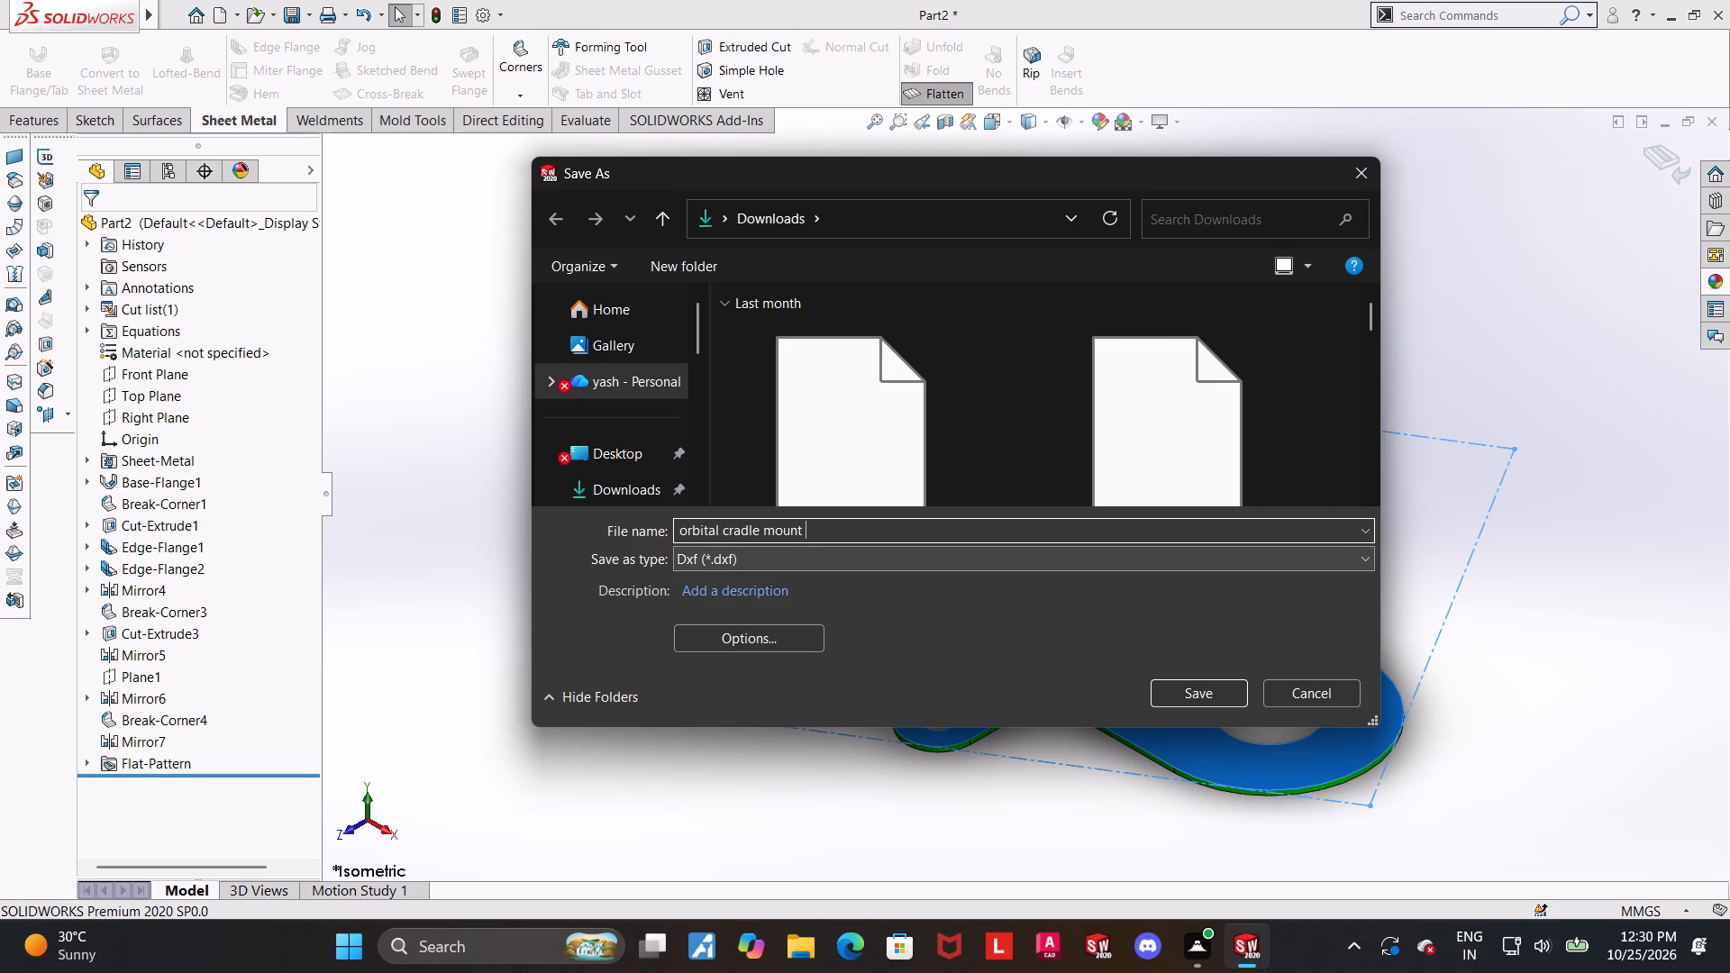
click(776, 555)
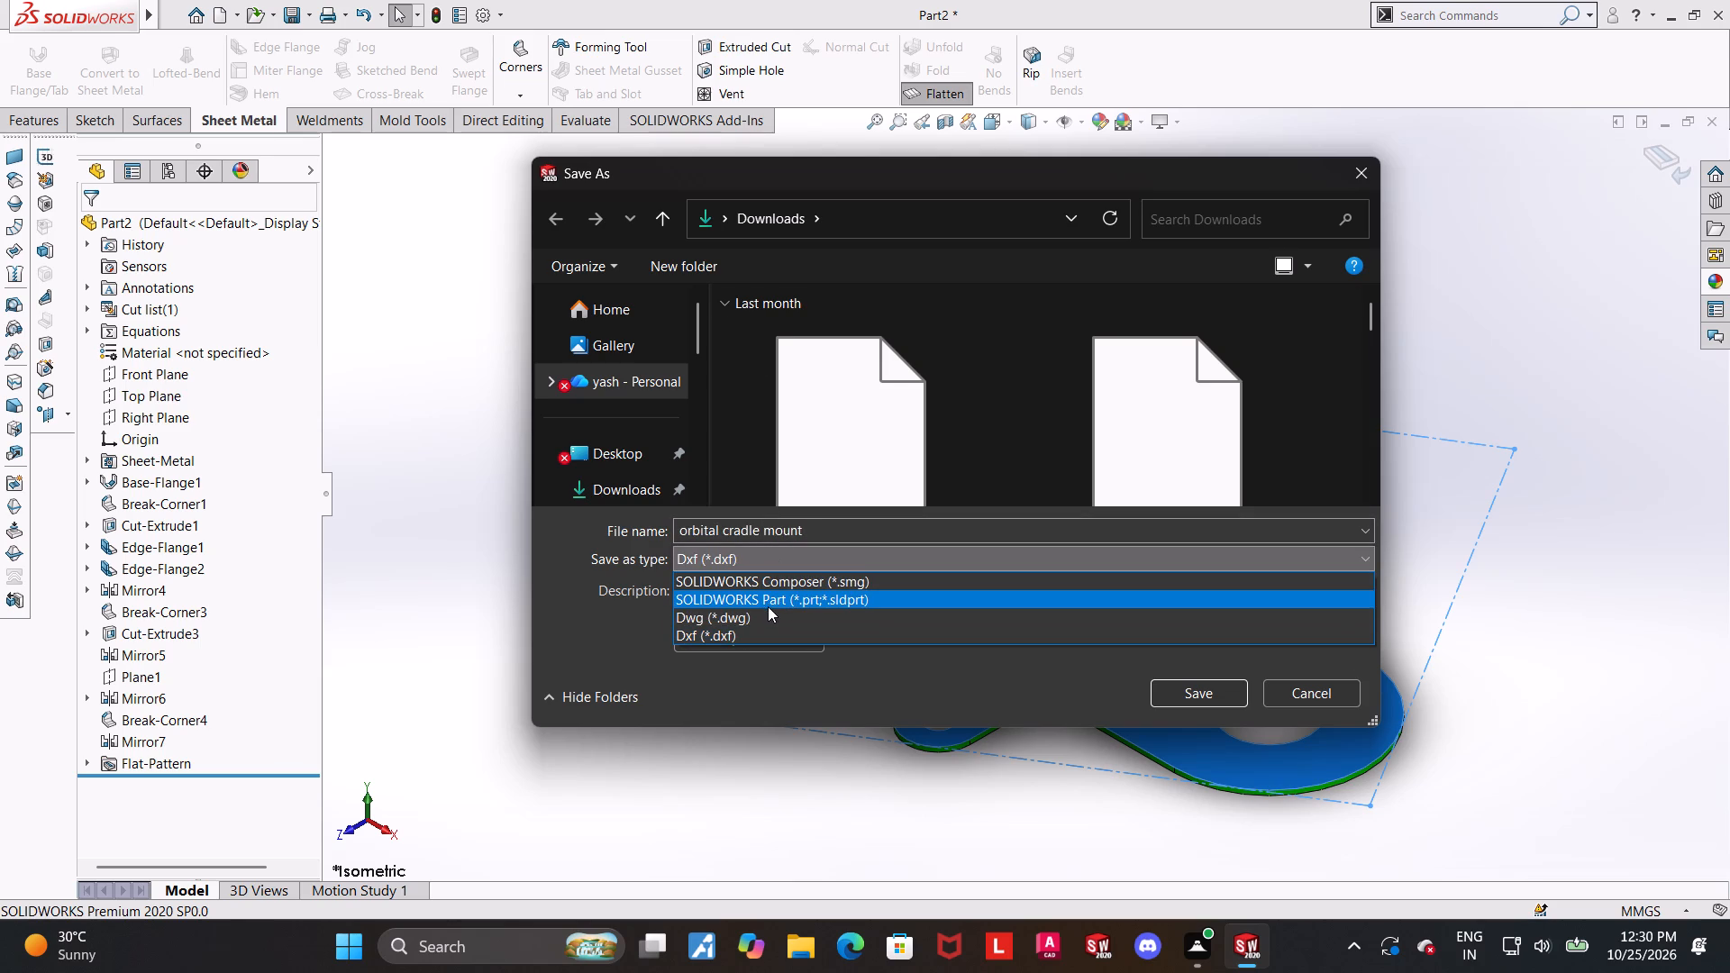
click(769, 612)
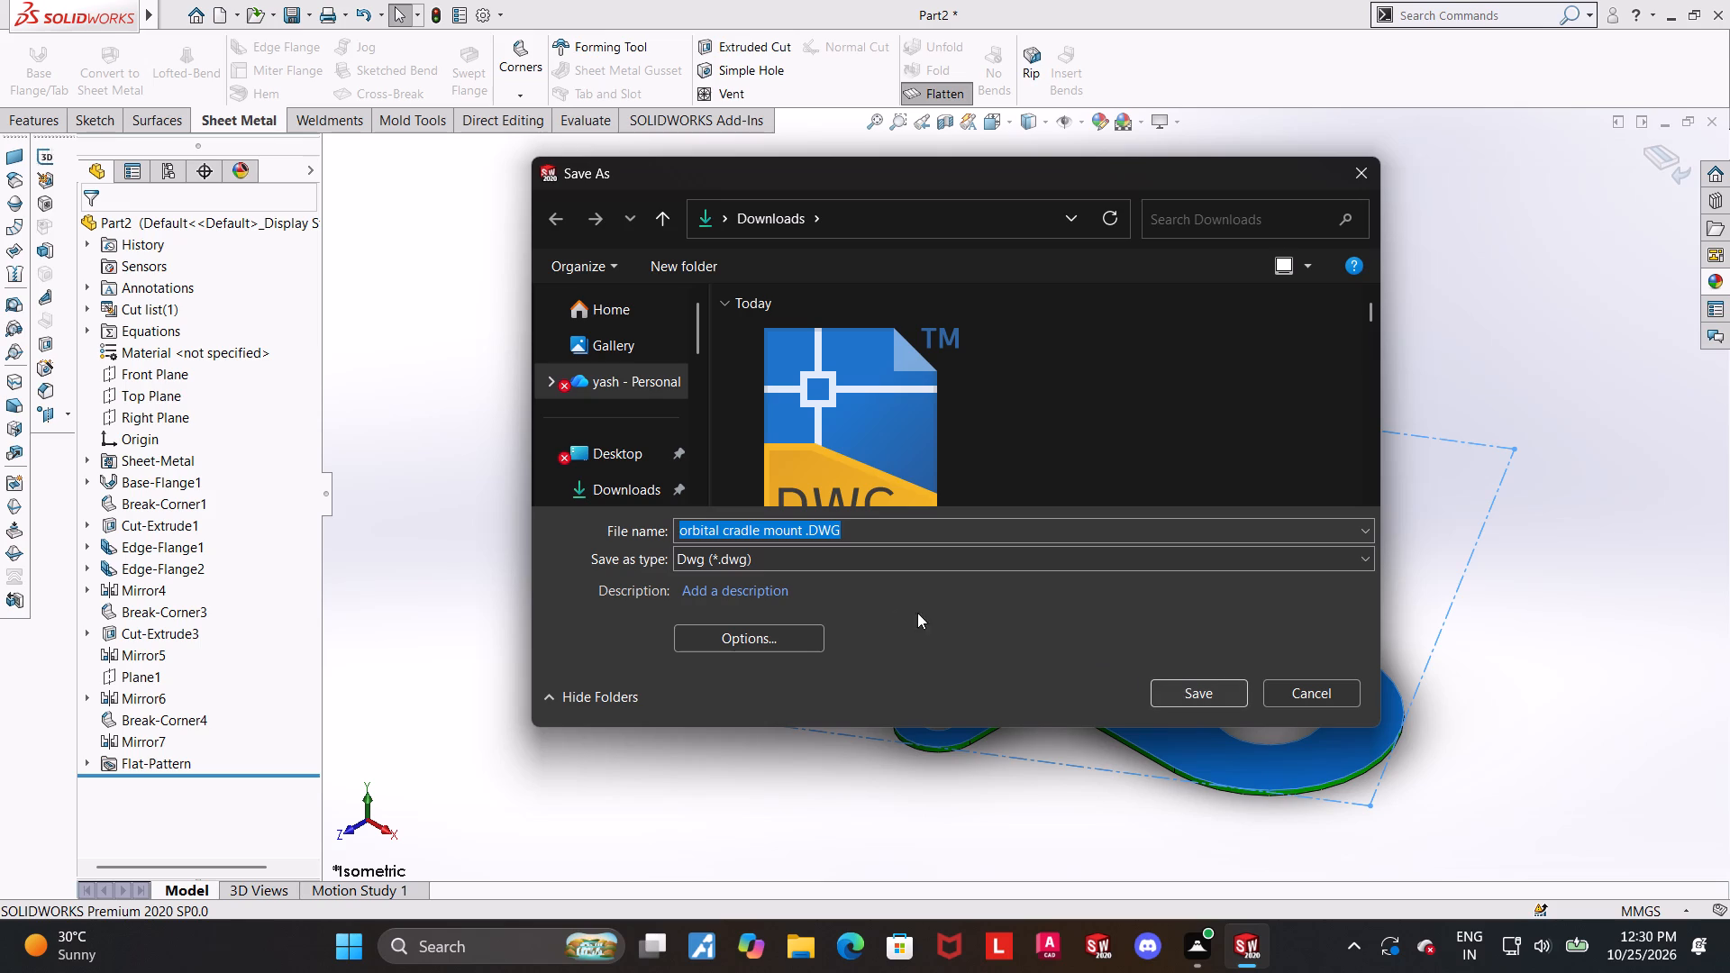
click(654, 490)
click(1170, 689)
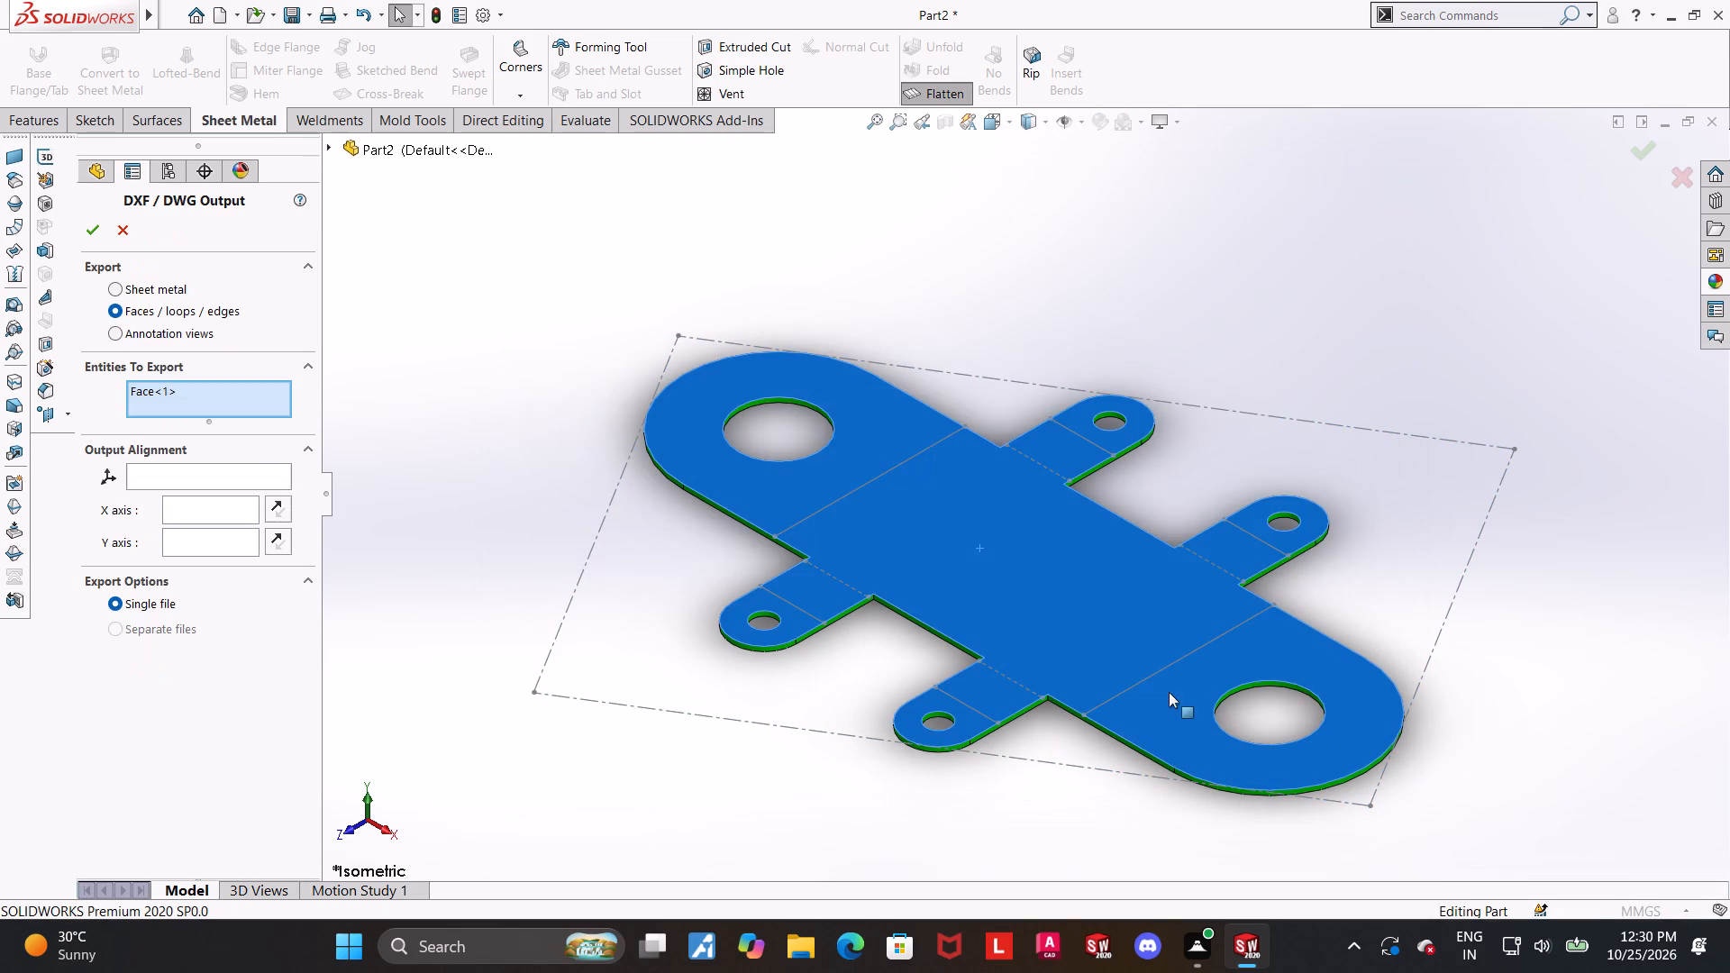
Export the sheet metal geometry with hidden edges, bend lines, sketches and bounding box, save the DWG, and refold the part.
click(123, 291)
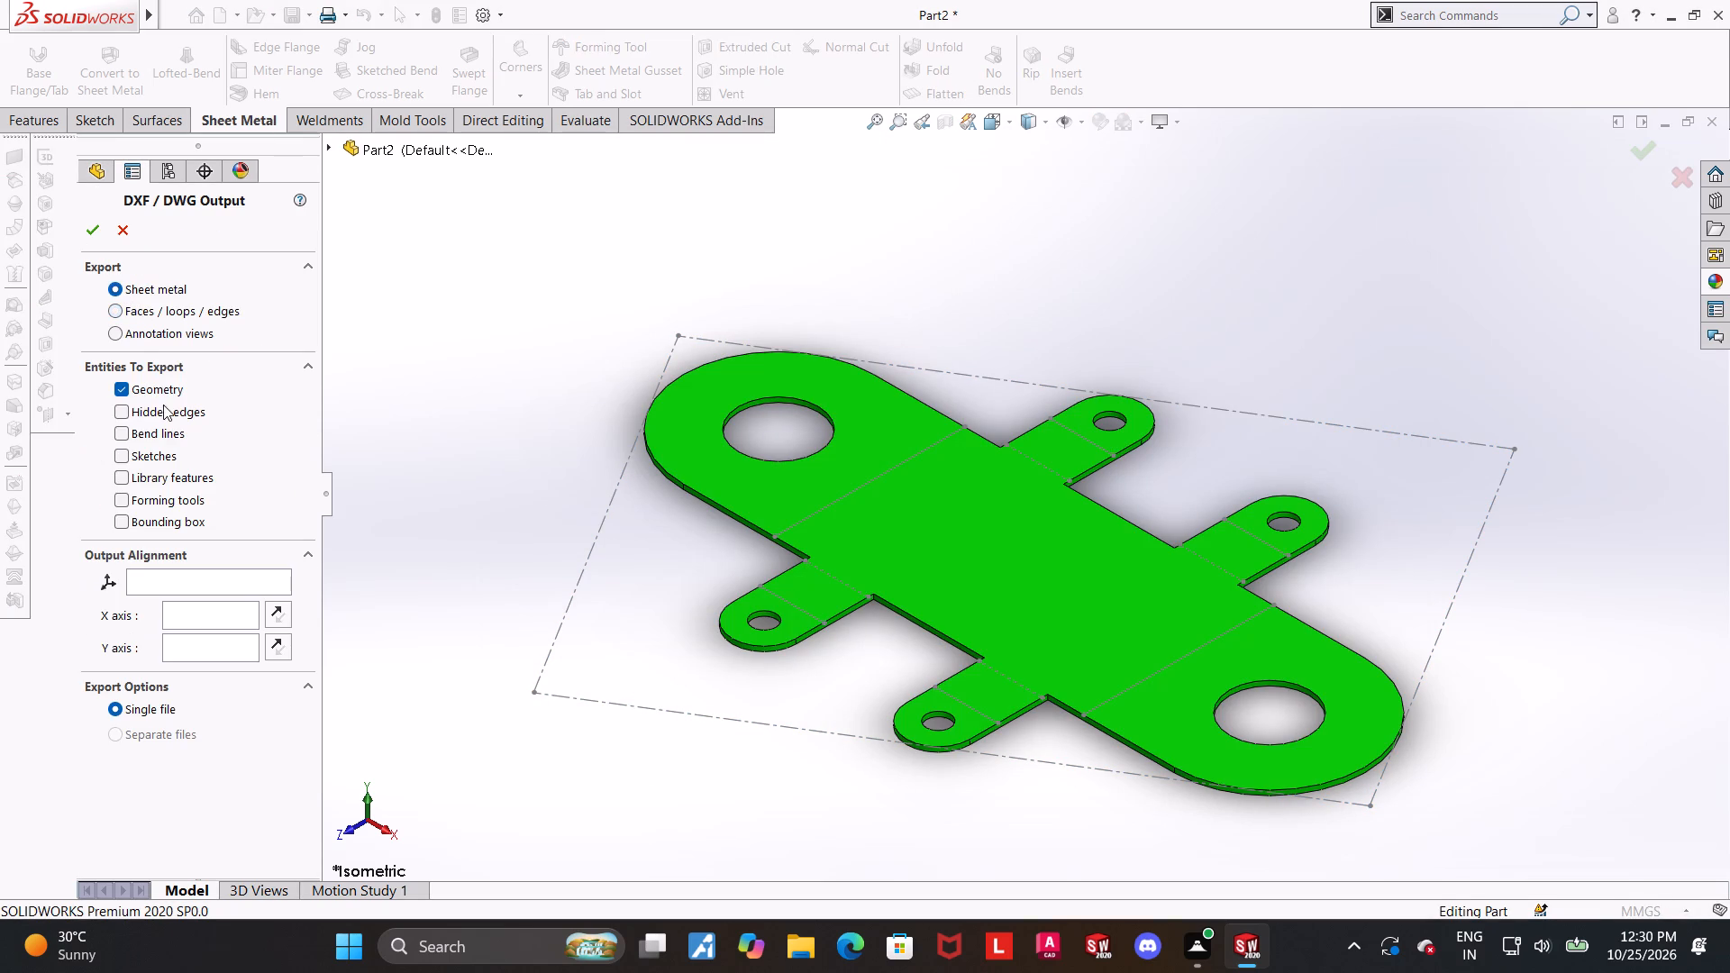
click(122, 410)
click(126, 432)
click(126, 459)
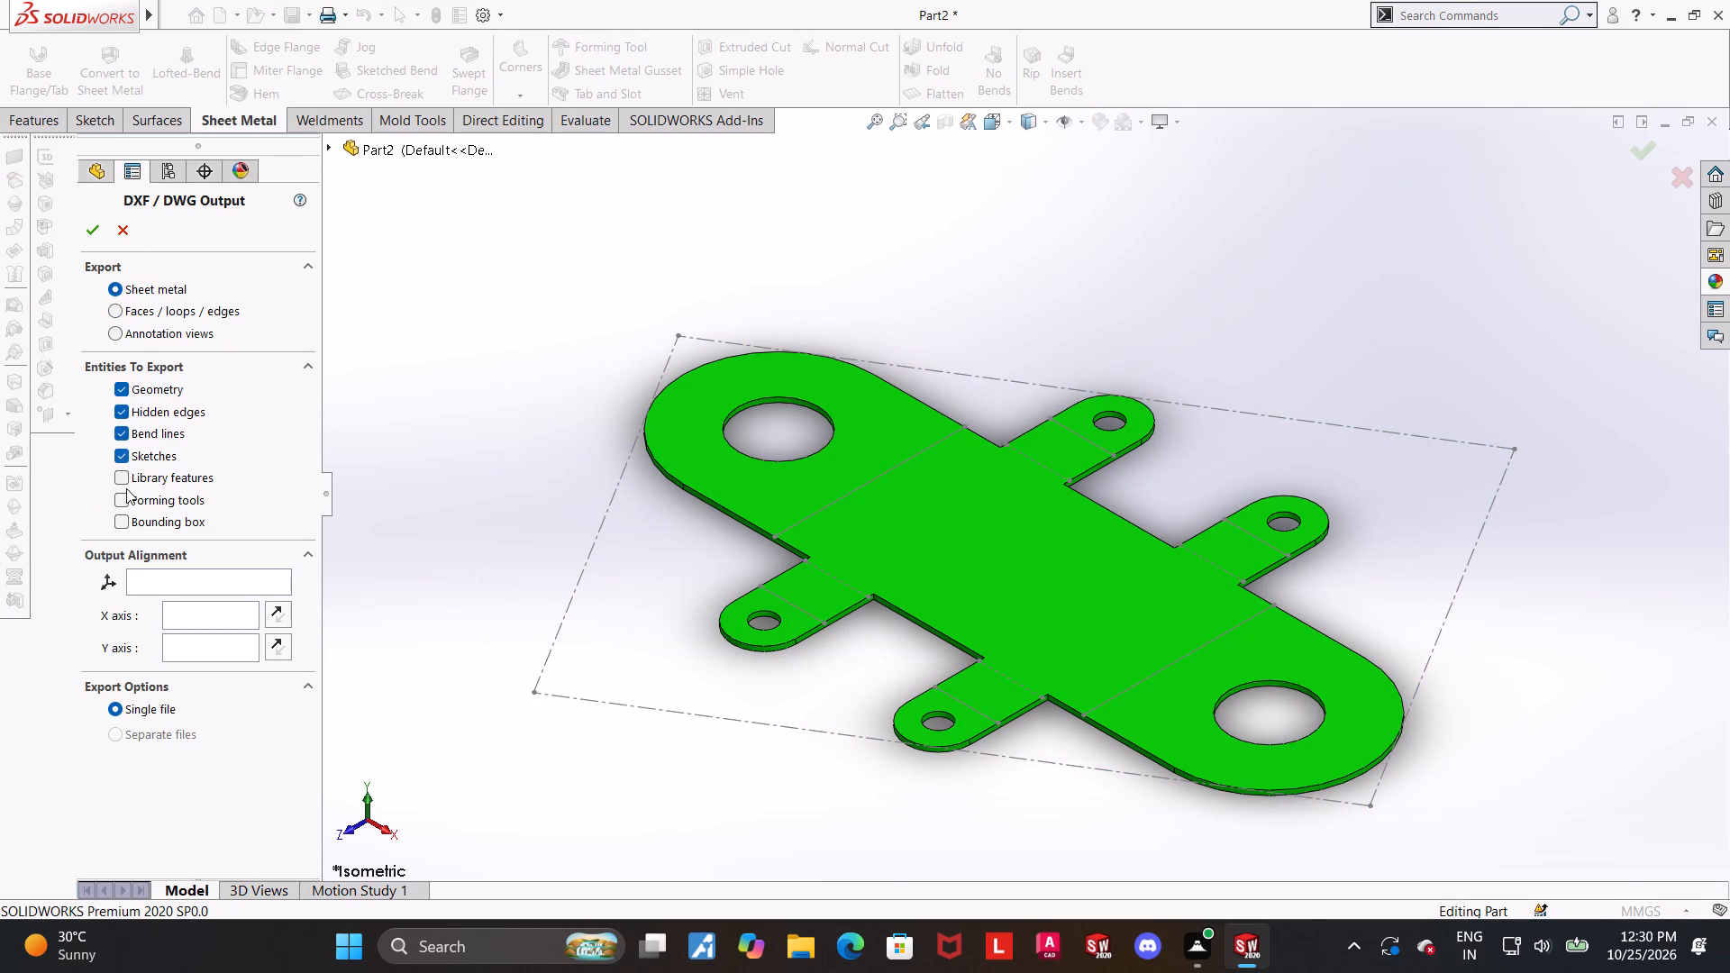
click(127, 470)
click(124, 495)
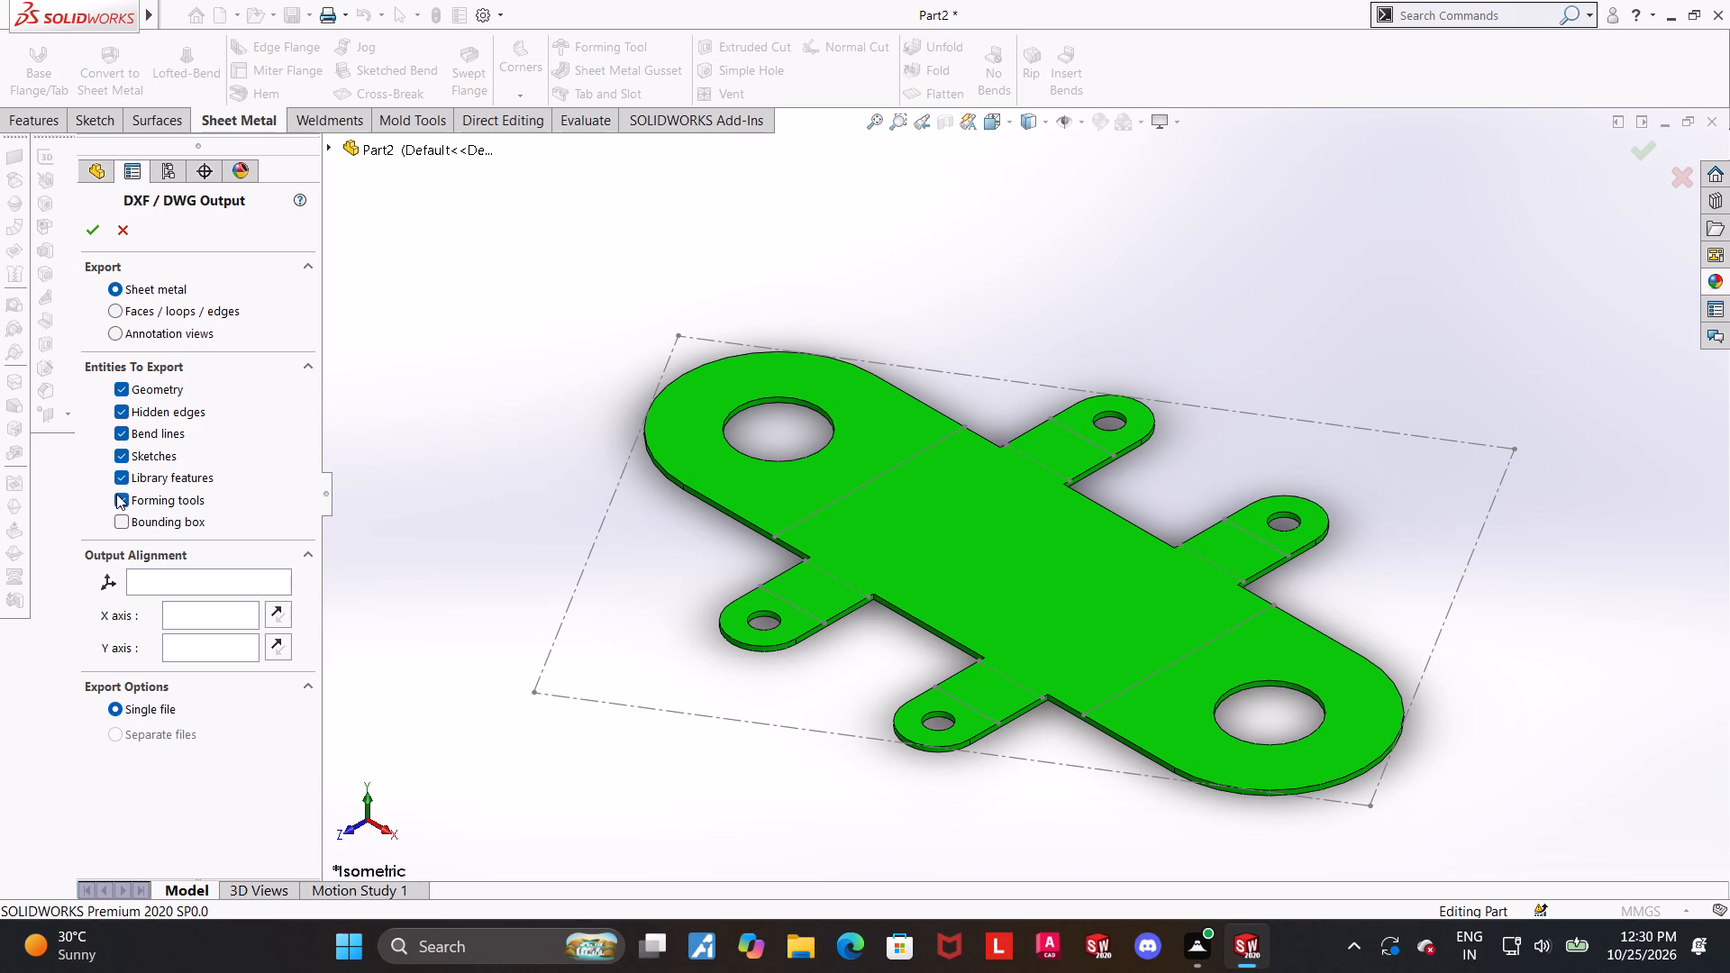
click(116, 494)
click(118, 475)
click(127, 516)
click(83, 231)
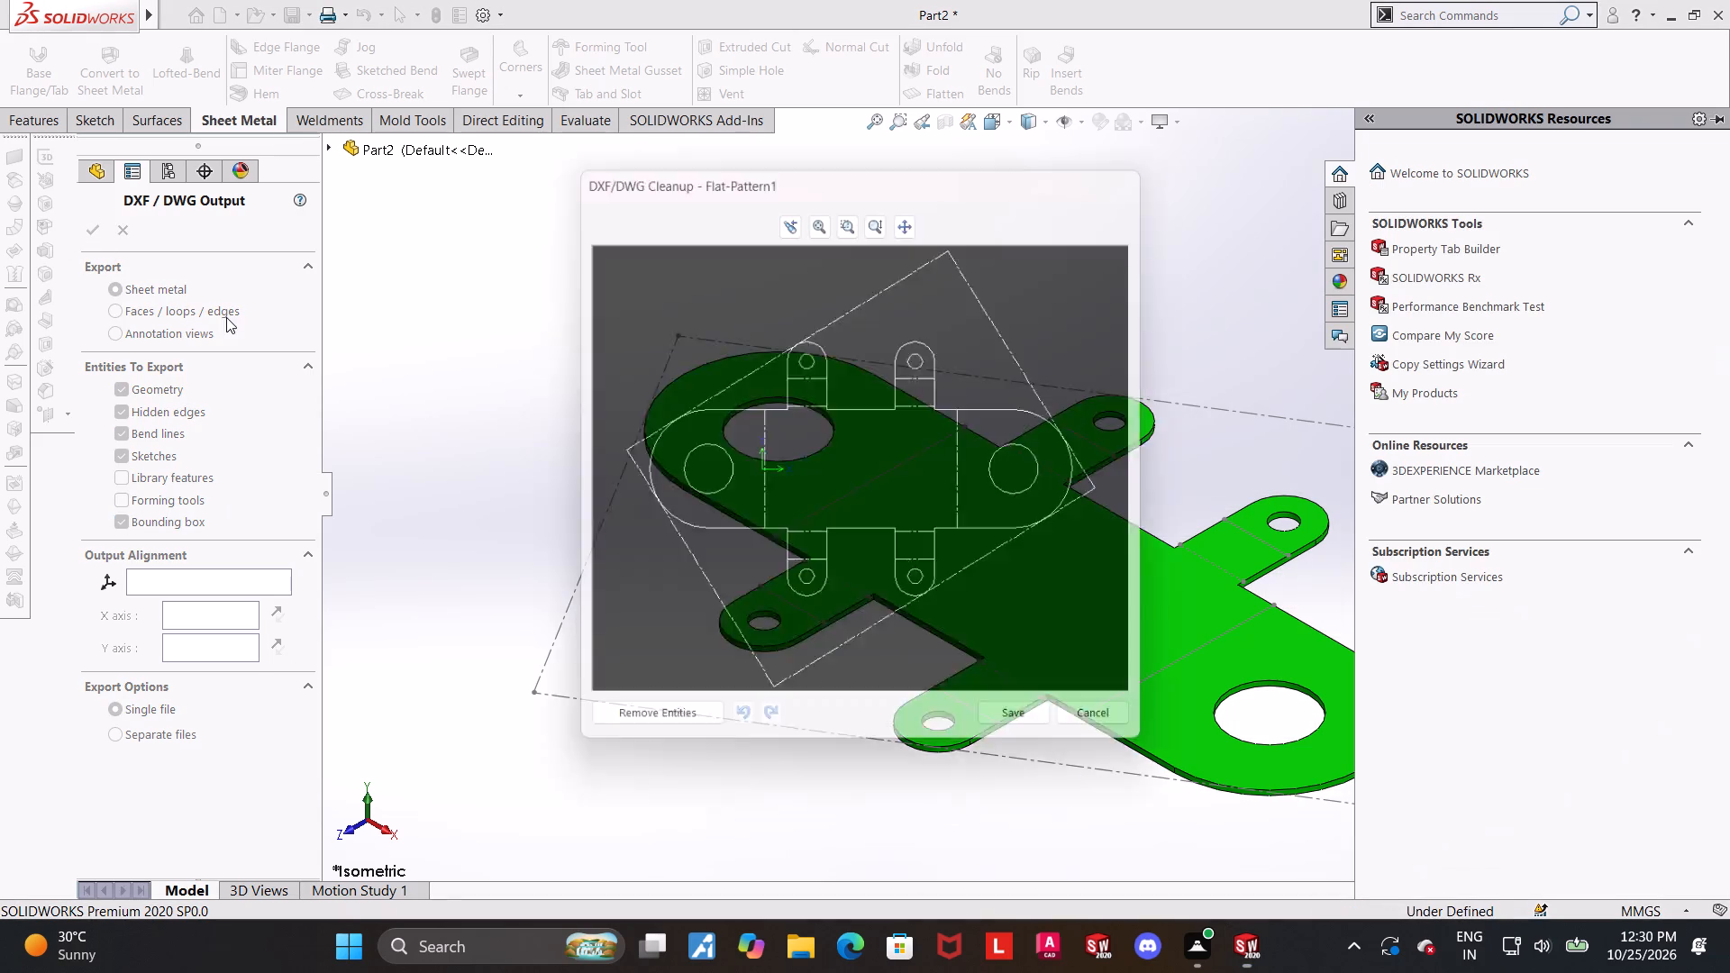
click(1052, 741)
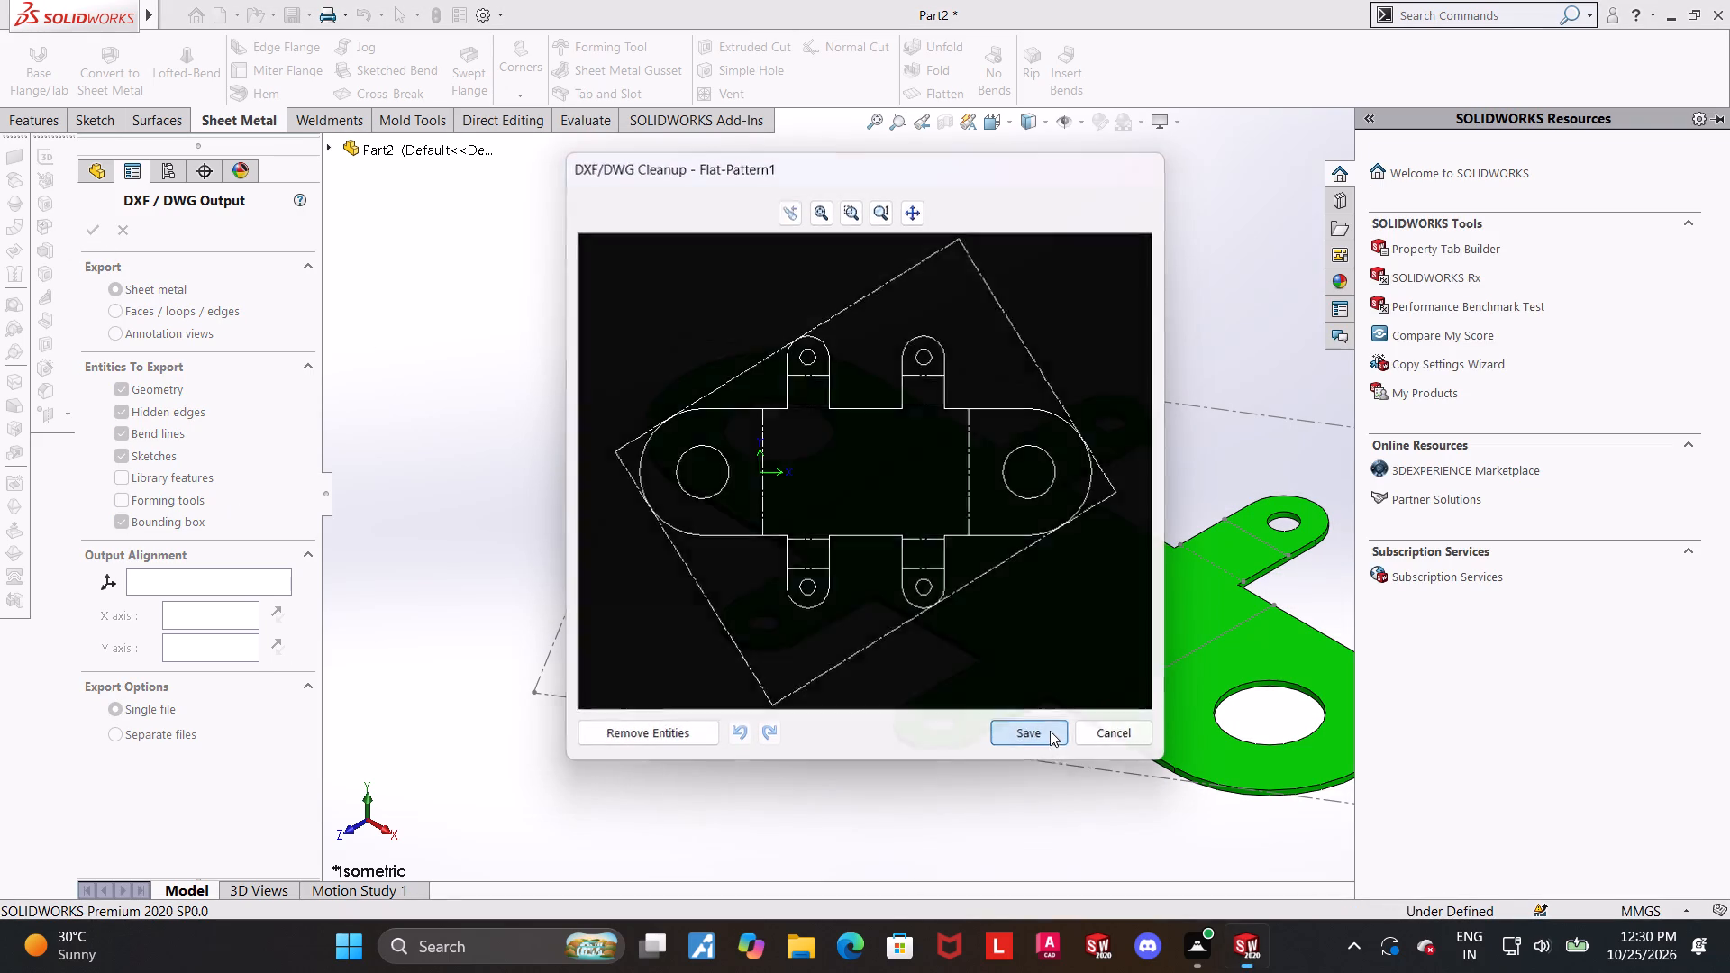
click(960, 198)
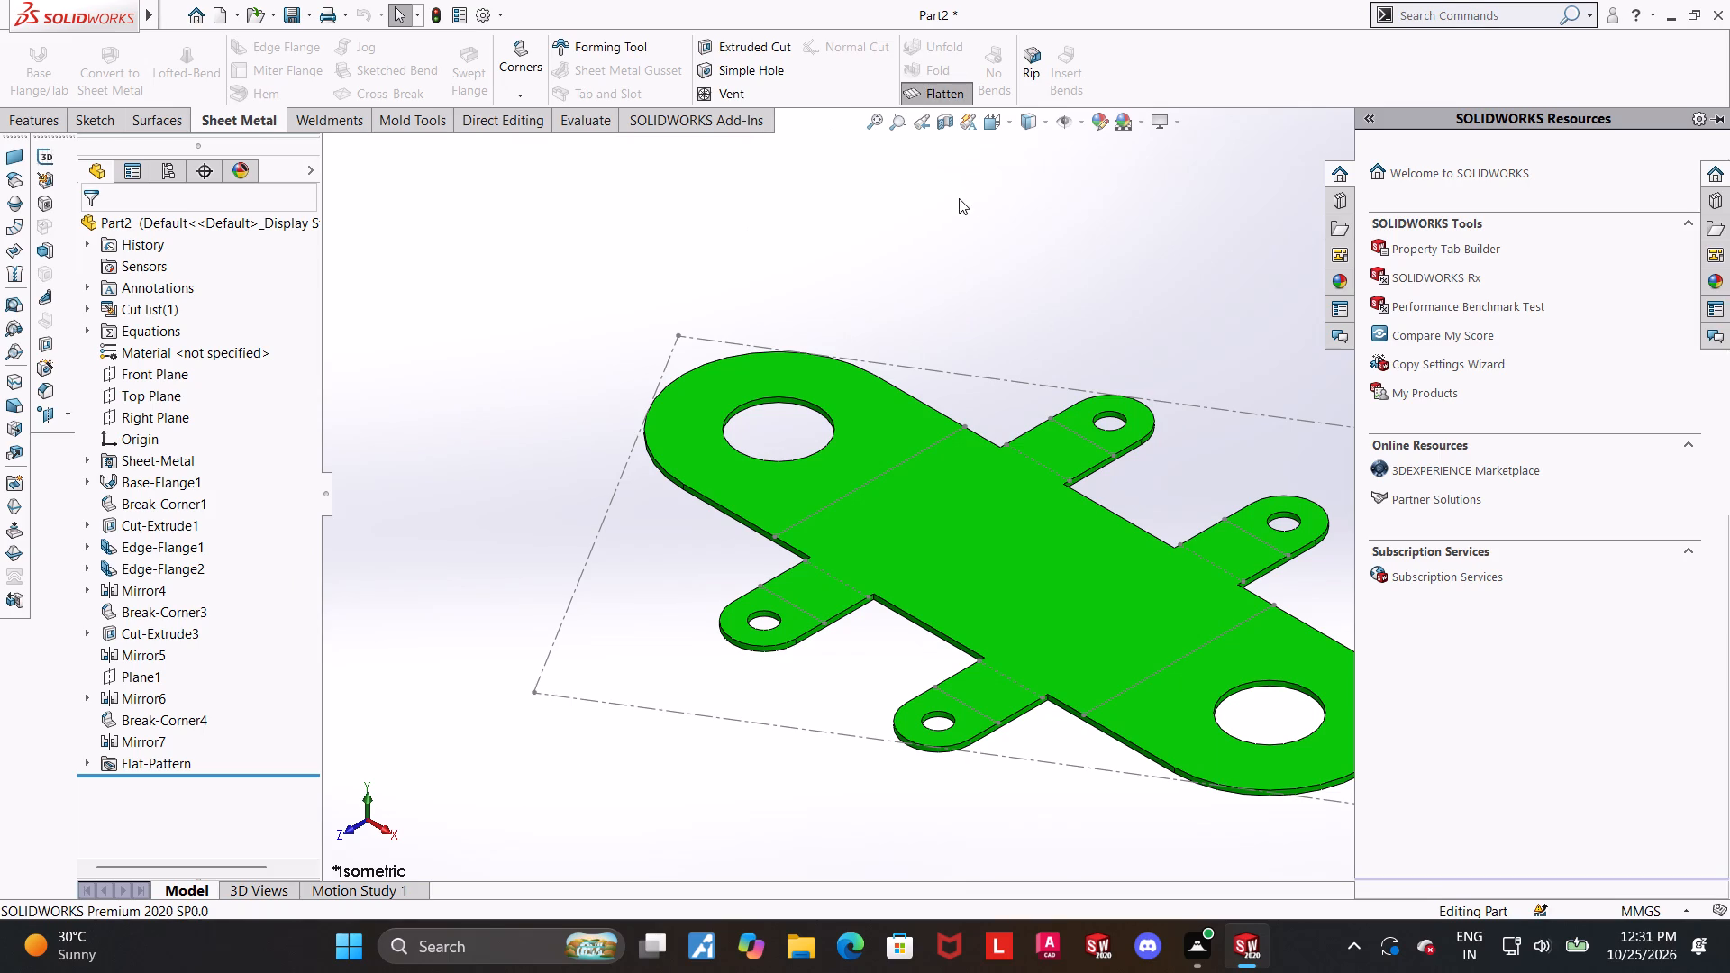
click(949, 92)
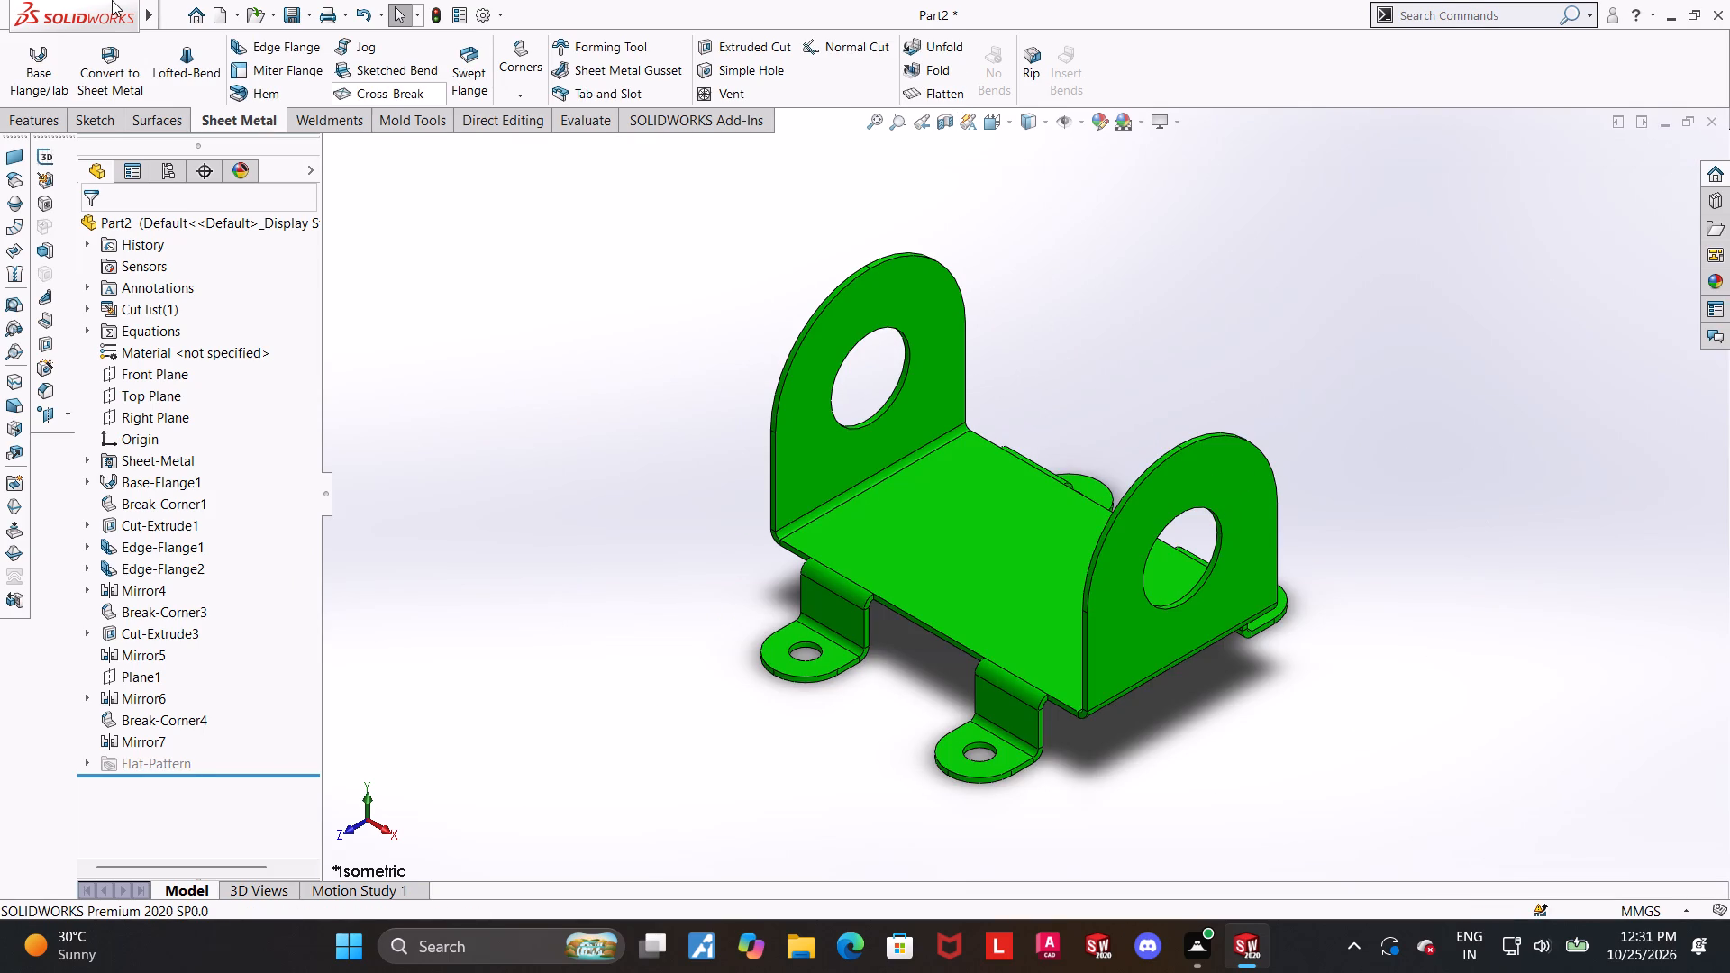
Save the folded part as a SOLIDWORKS Part file named "orbital cradle mount" in Downloads.
click(213, 239)
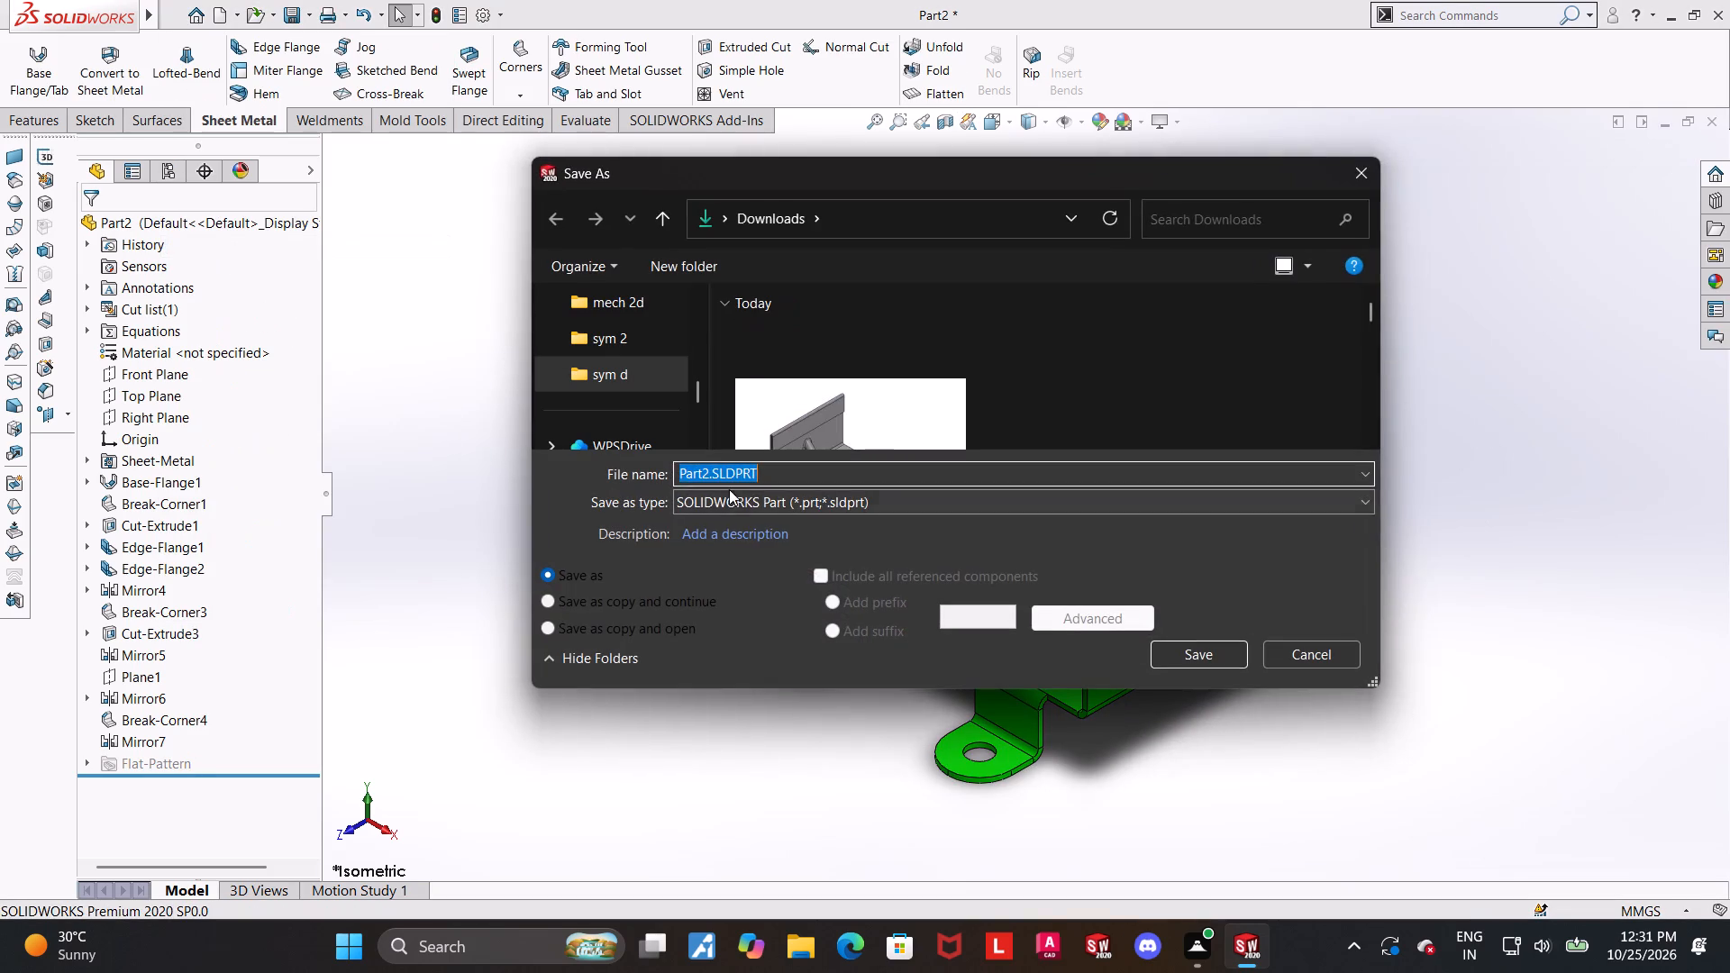
click(736, 492)
click(423, 498)
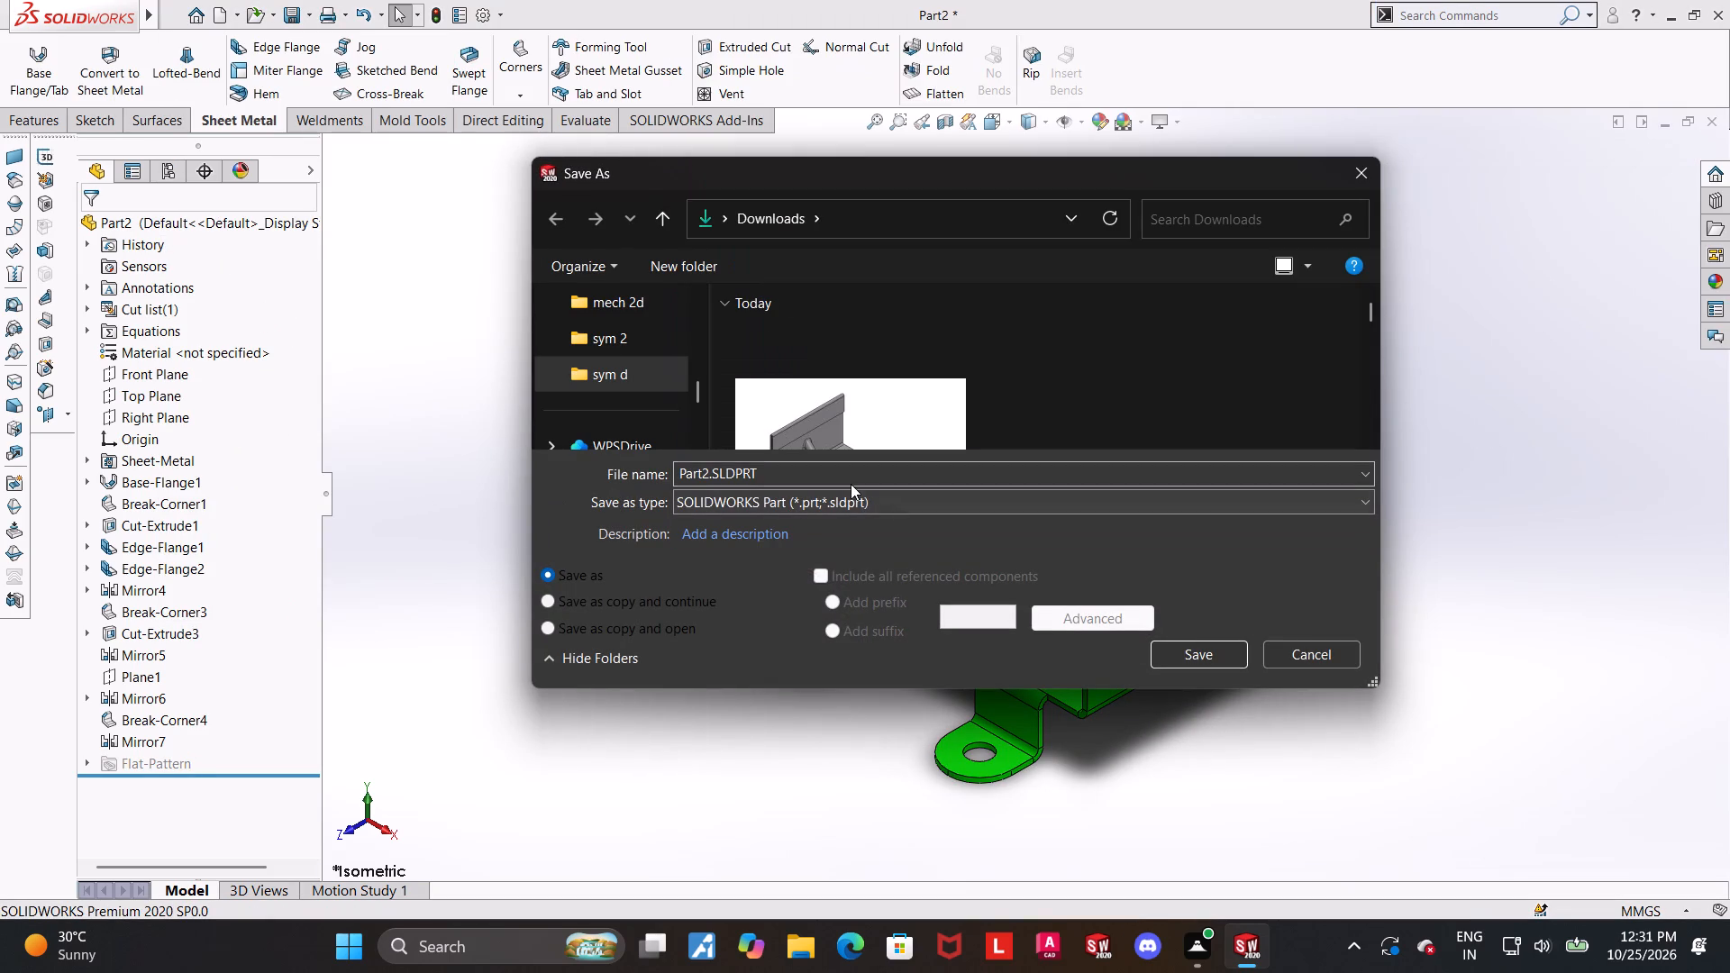
click(851, 484)
text(or)
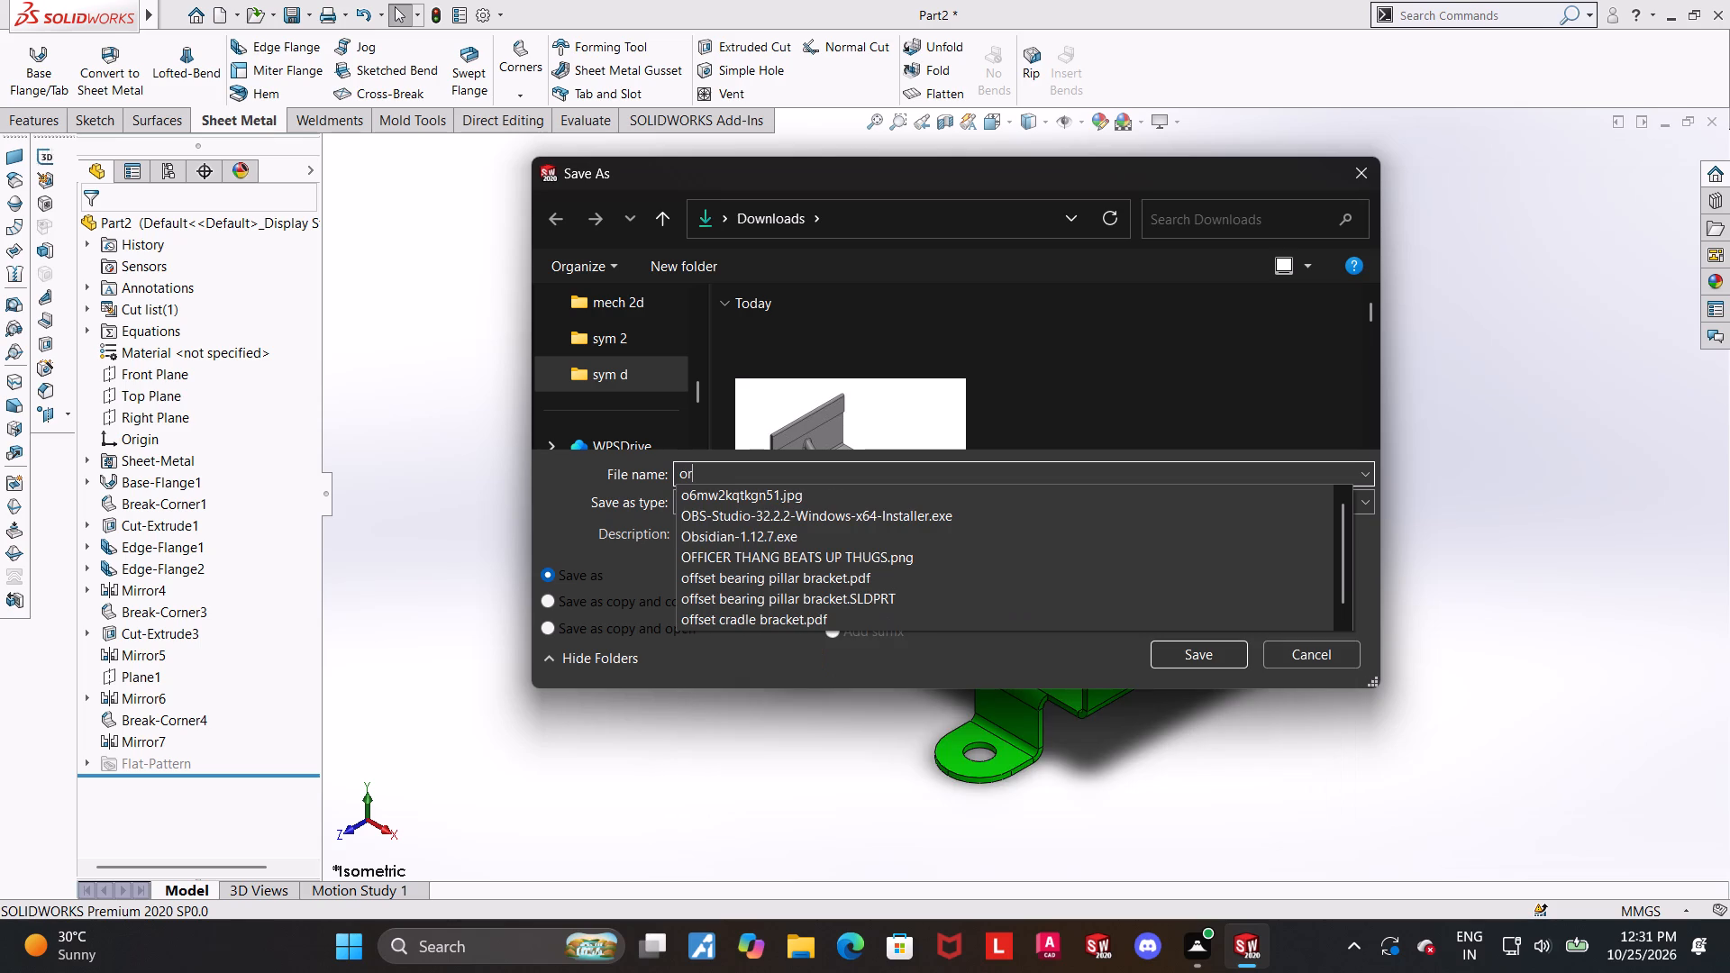
key(i)
key(BackSpace)
text(bital cradle mount)
key(space)
key(Return)
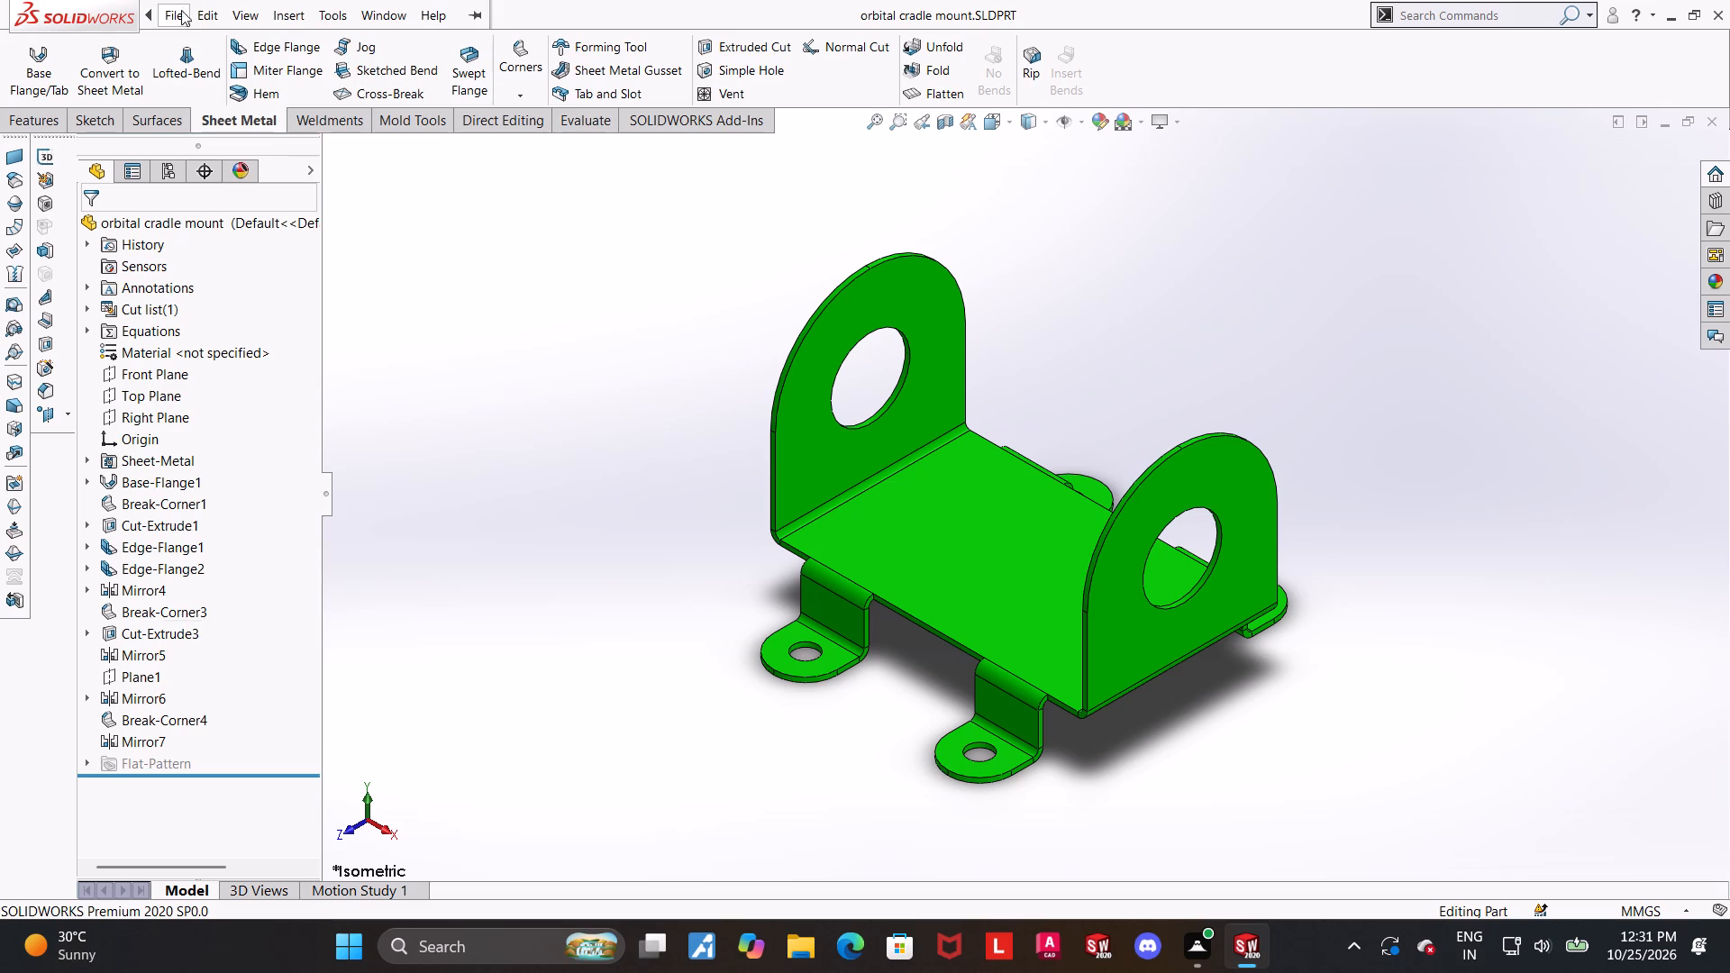
Export the isometric view of the folded part as a PDF named "orbital cradle mount".
click(207, 254)
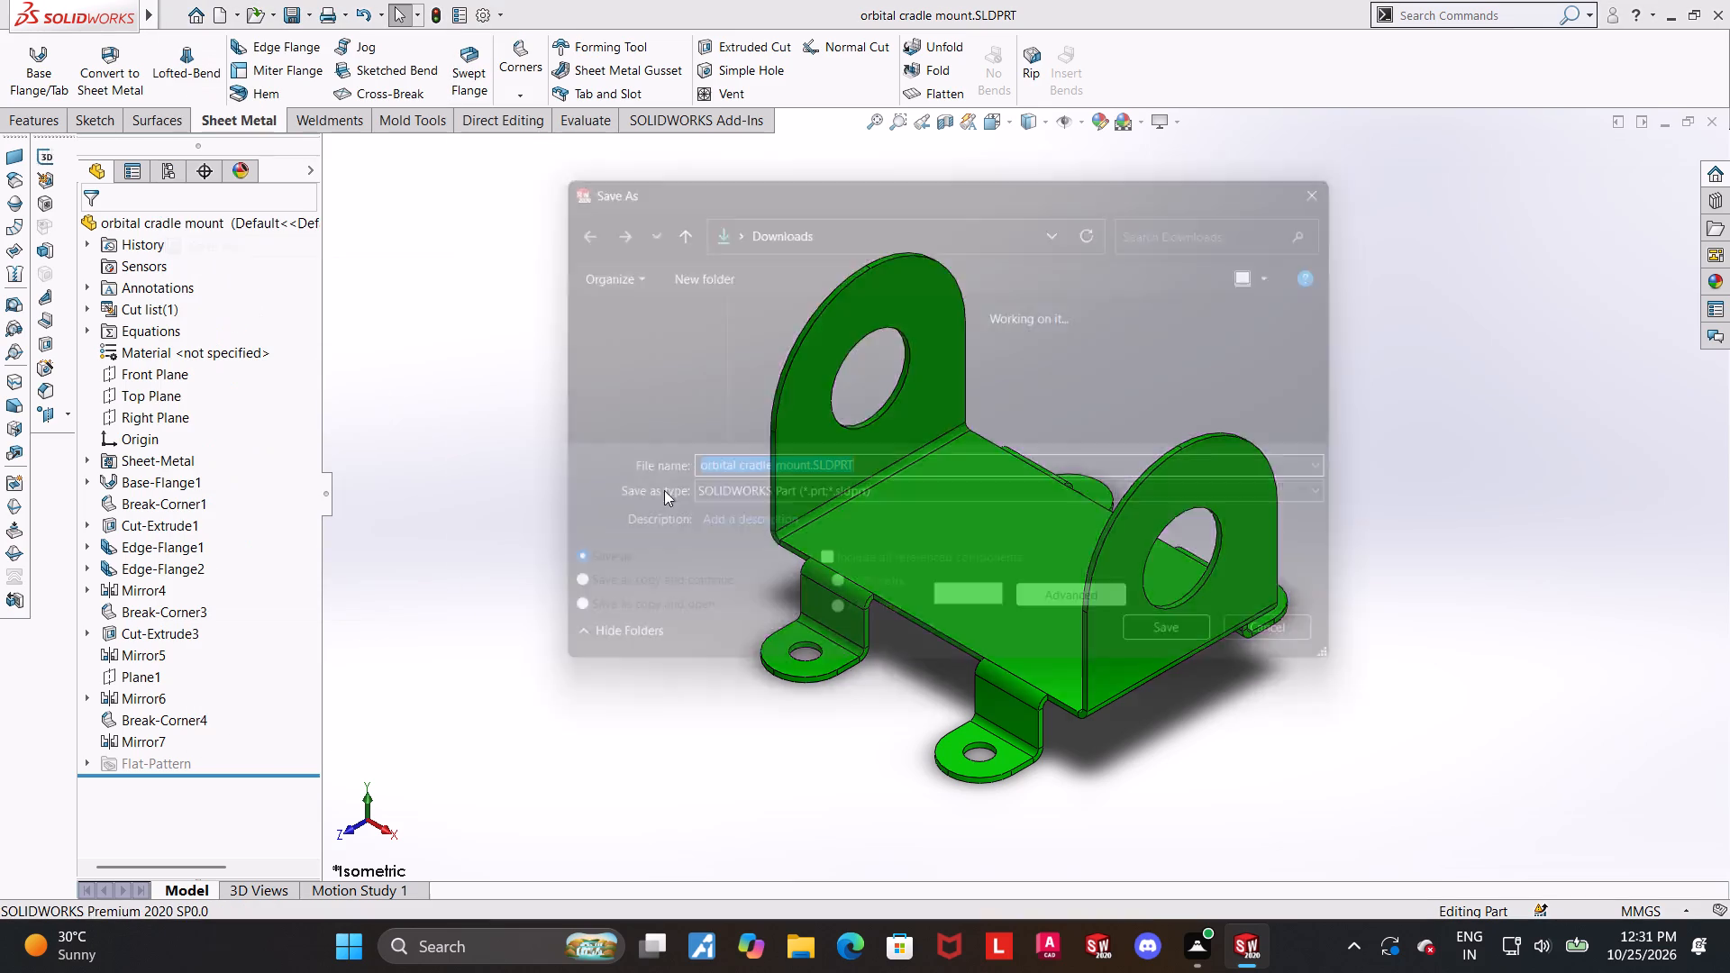
click(827, 508)
click(880, 125)
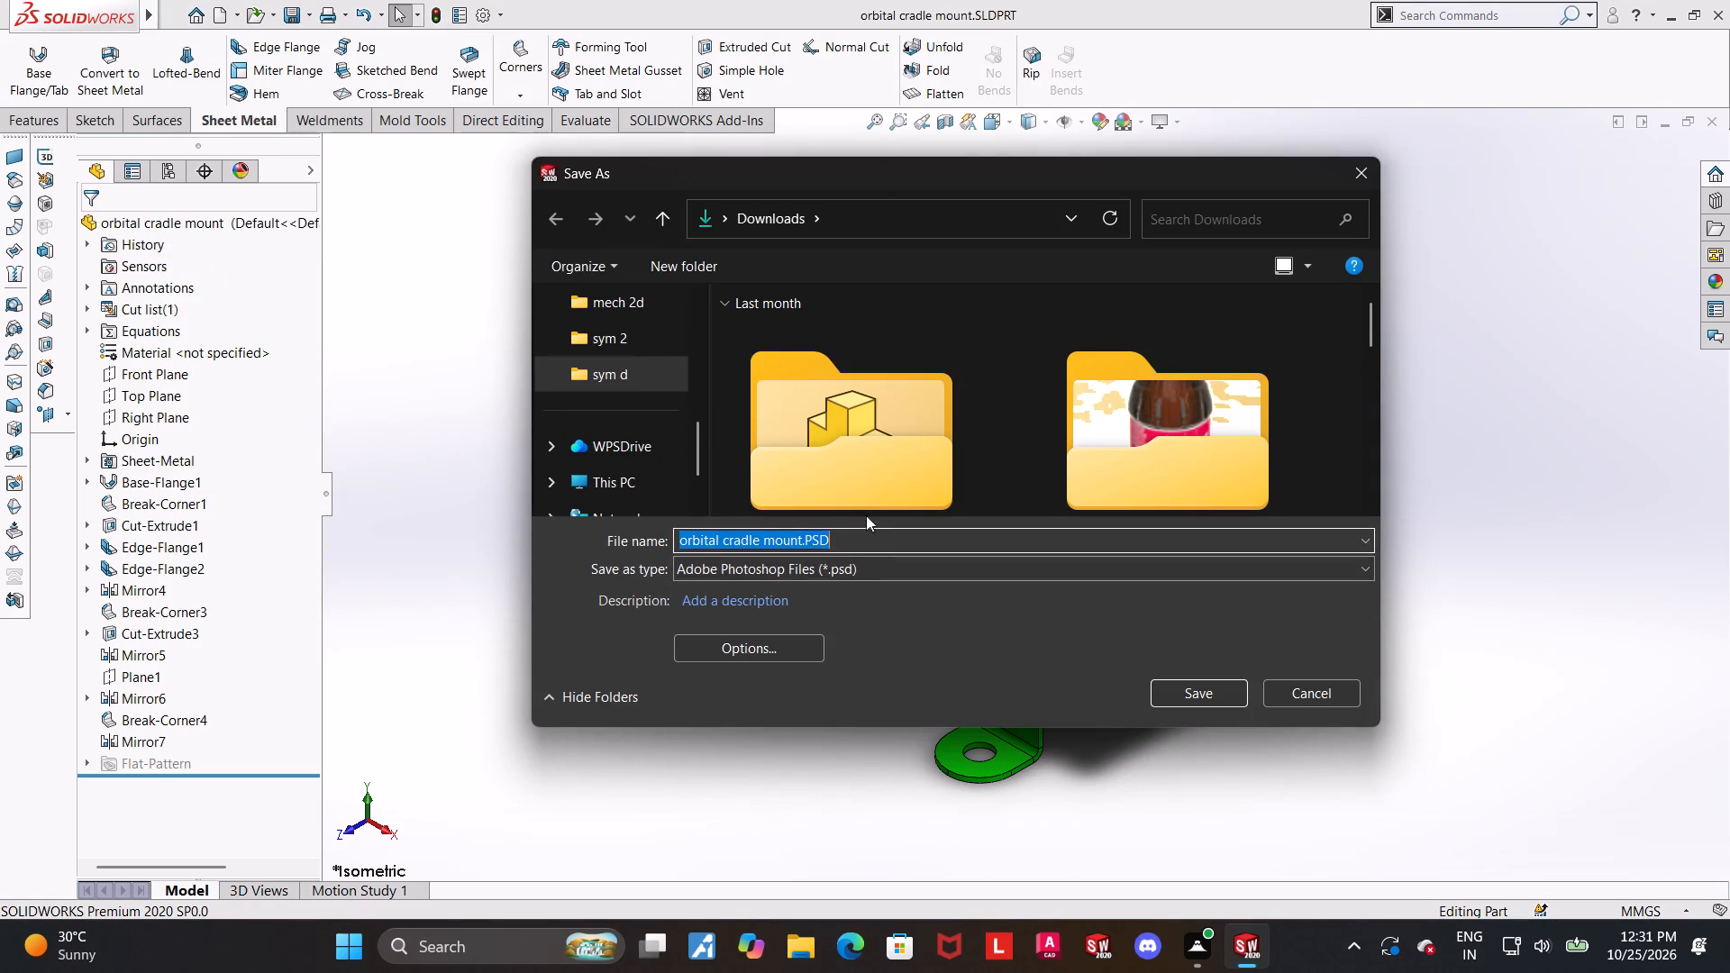
click(860, 559)
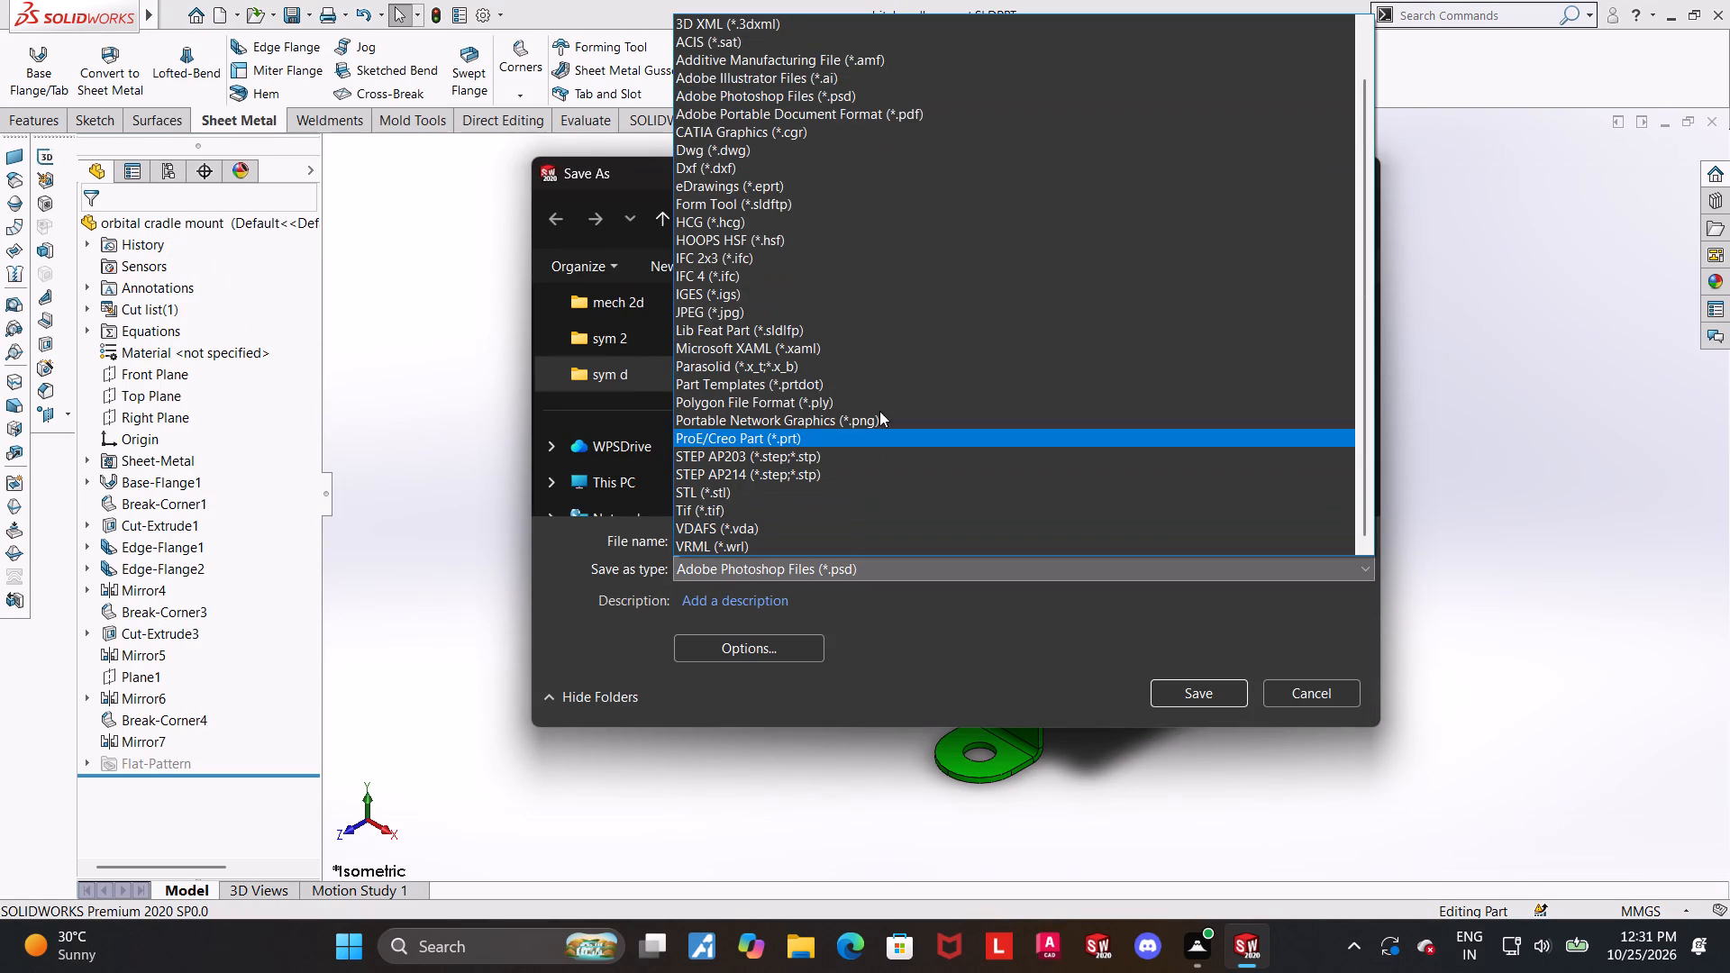
click(880, 115)
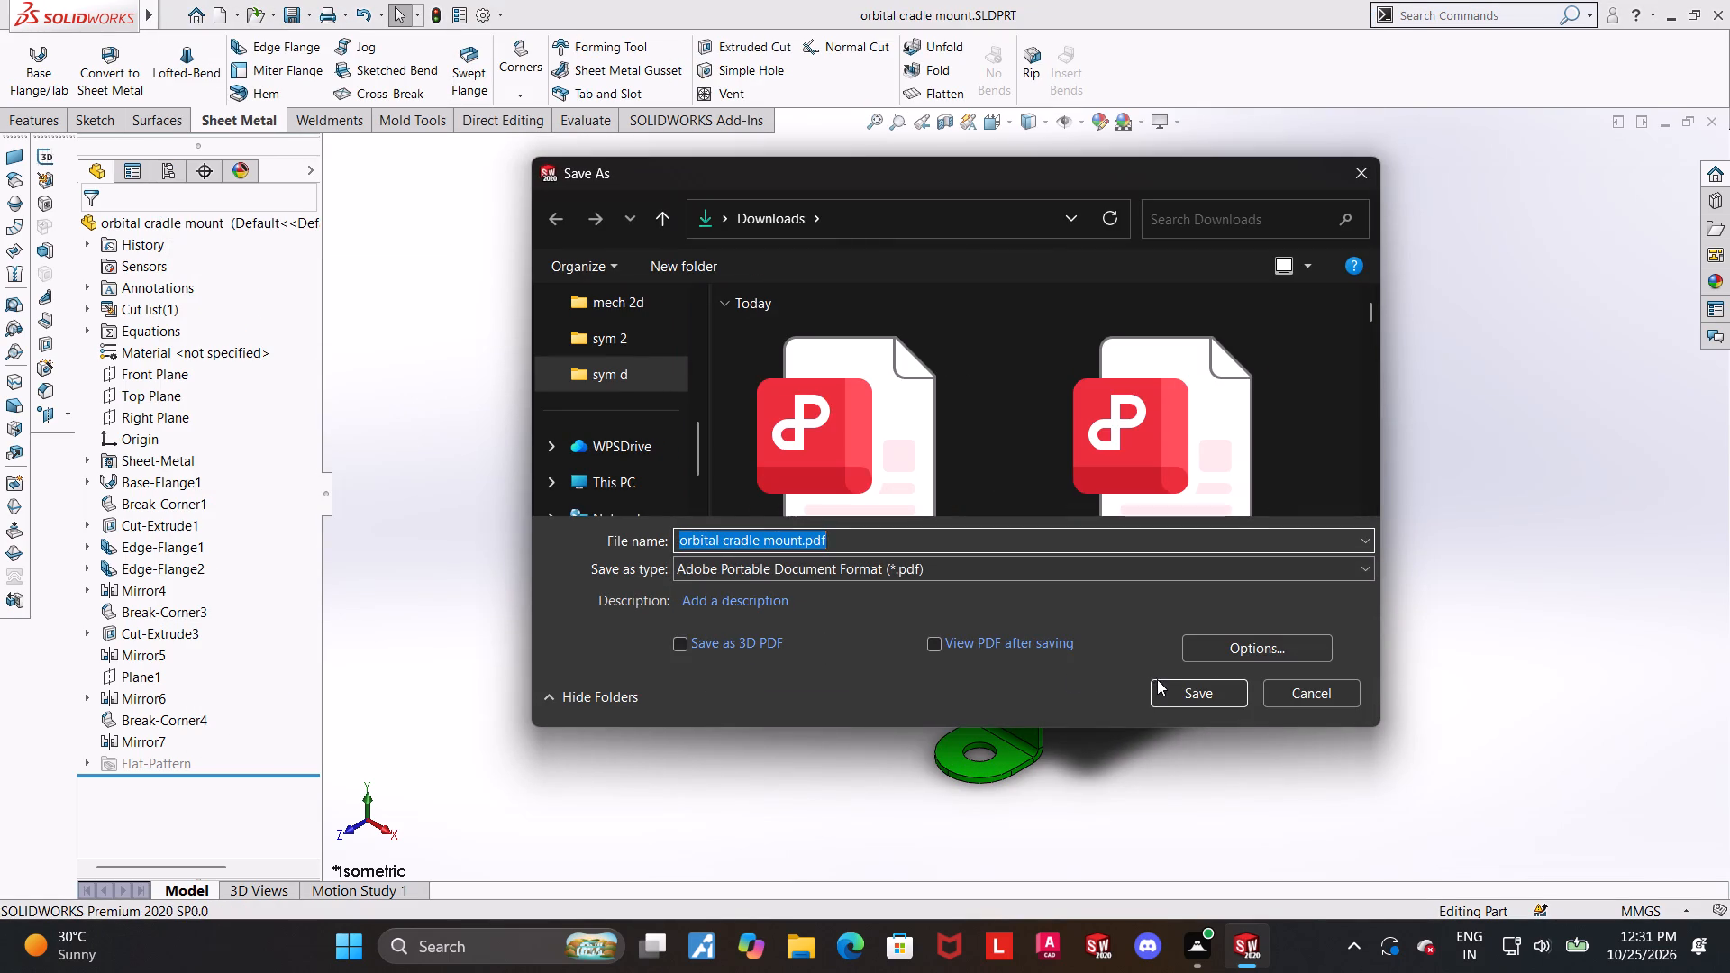
click(1163, 682)
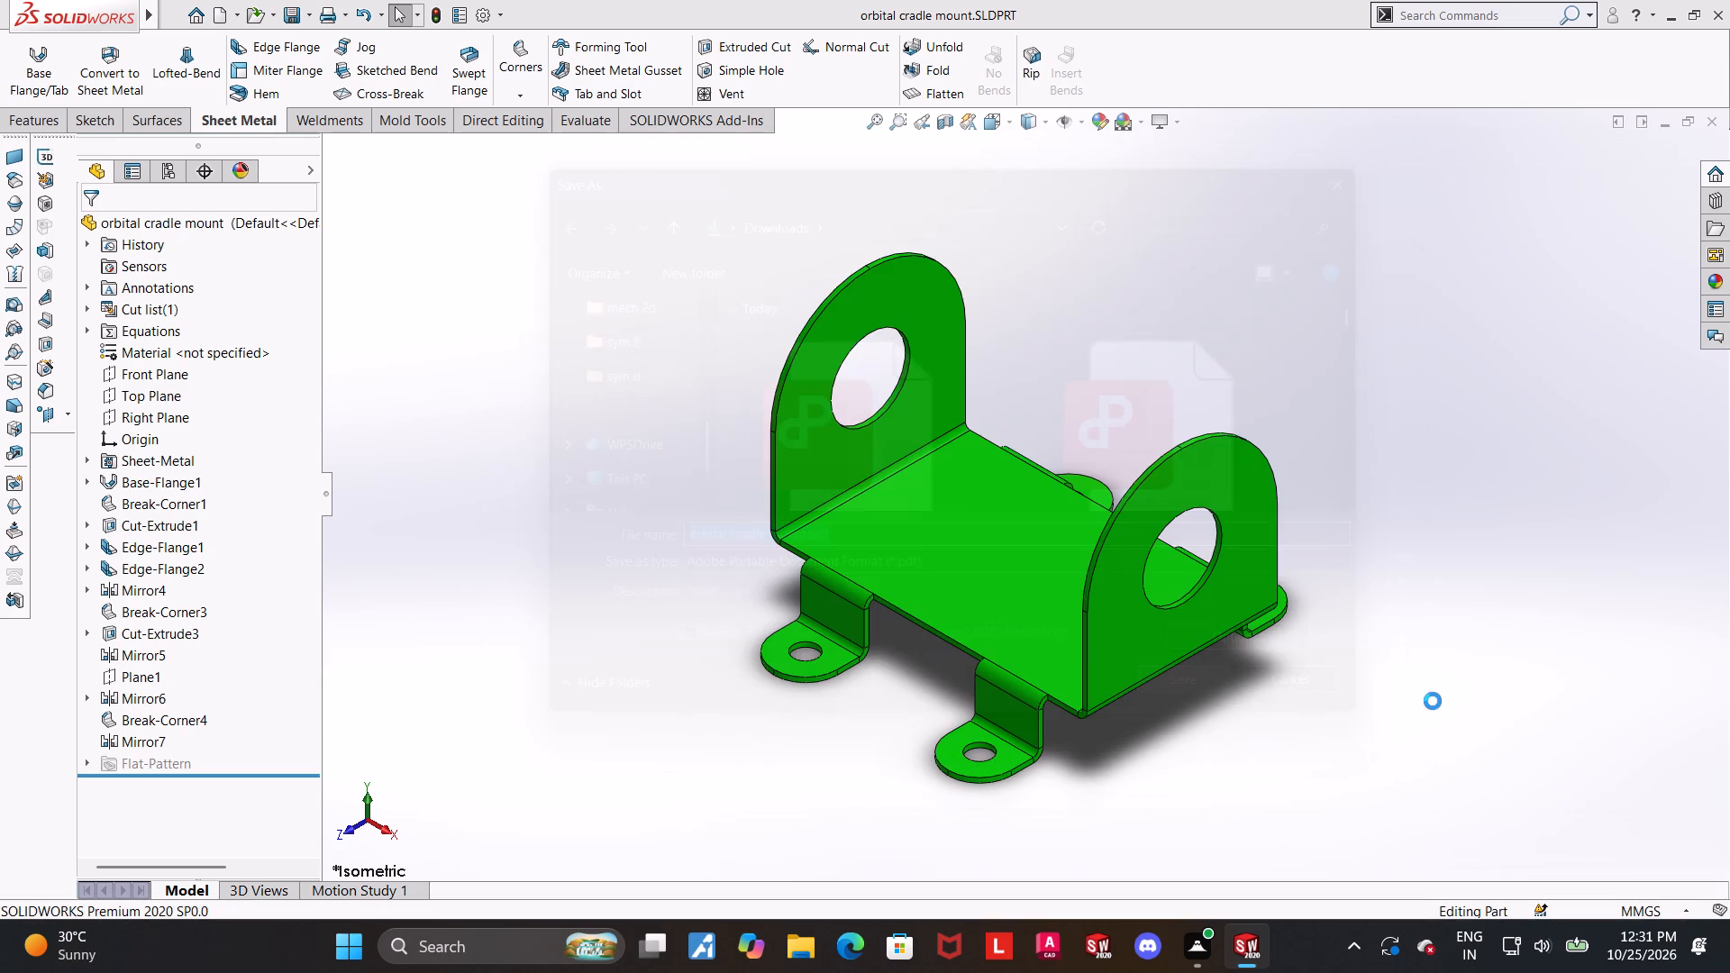
Flatten the part, show the flat pattern face-on, and export it as a PDF named "orbital cradle mount flat".
click(924, 93)
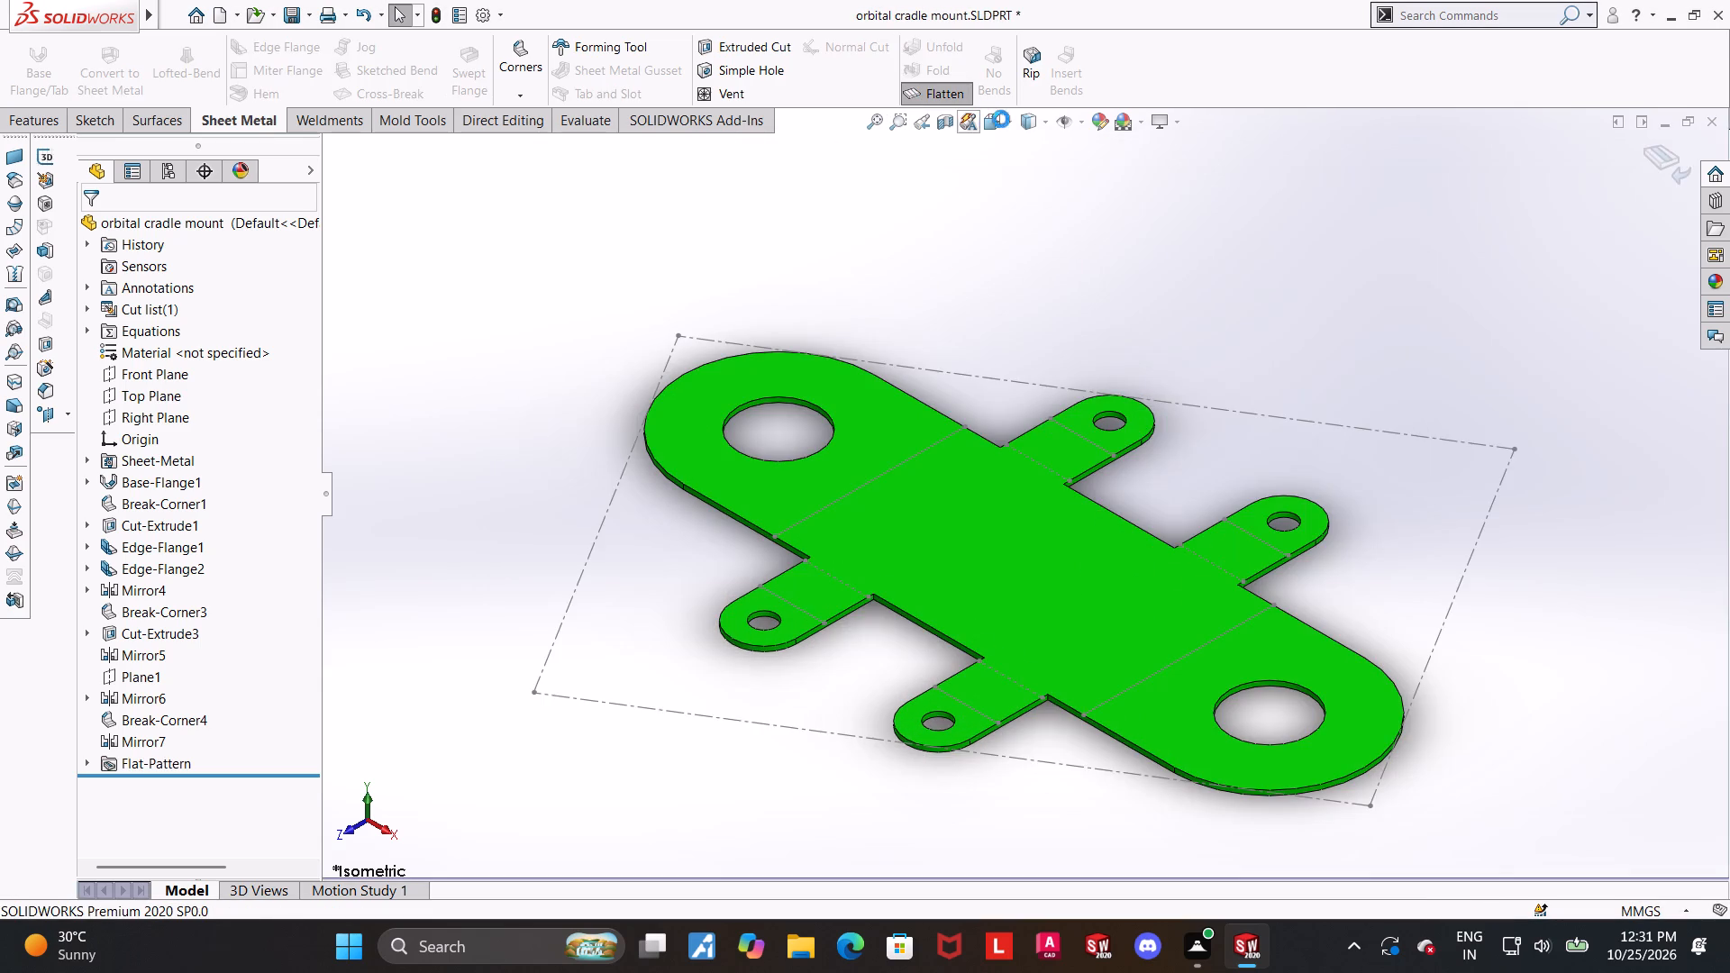
click(1001, 121)
click(869, 414)
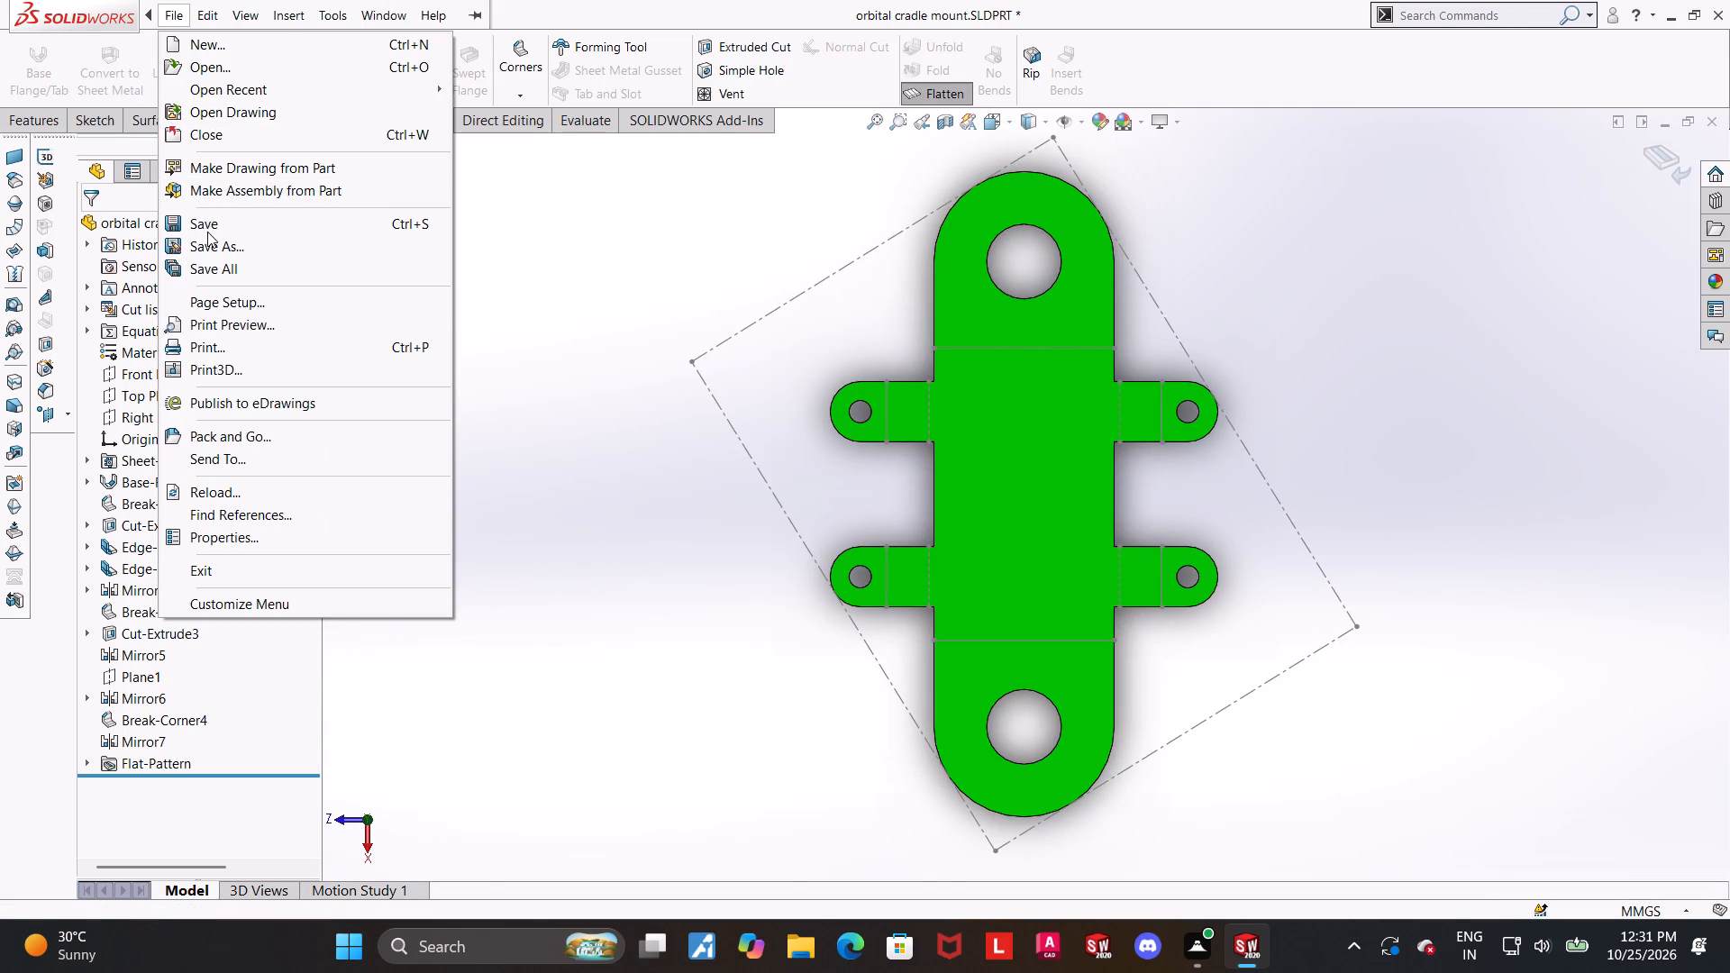
click(207, 232)
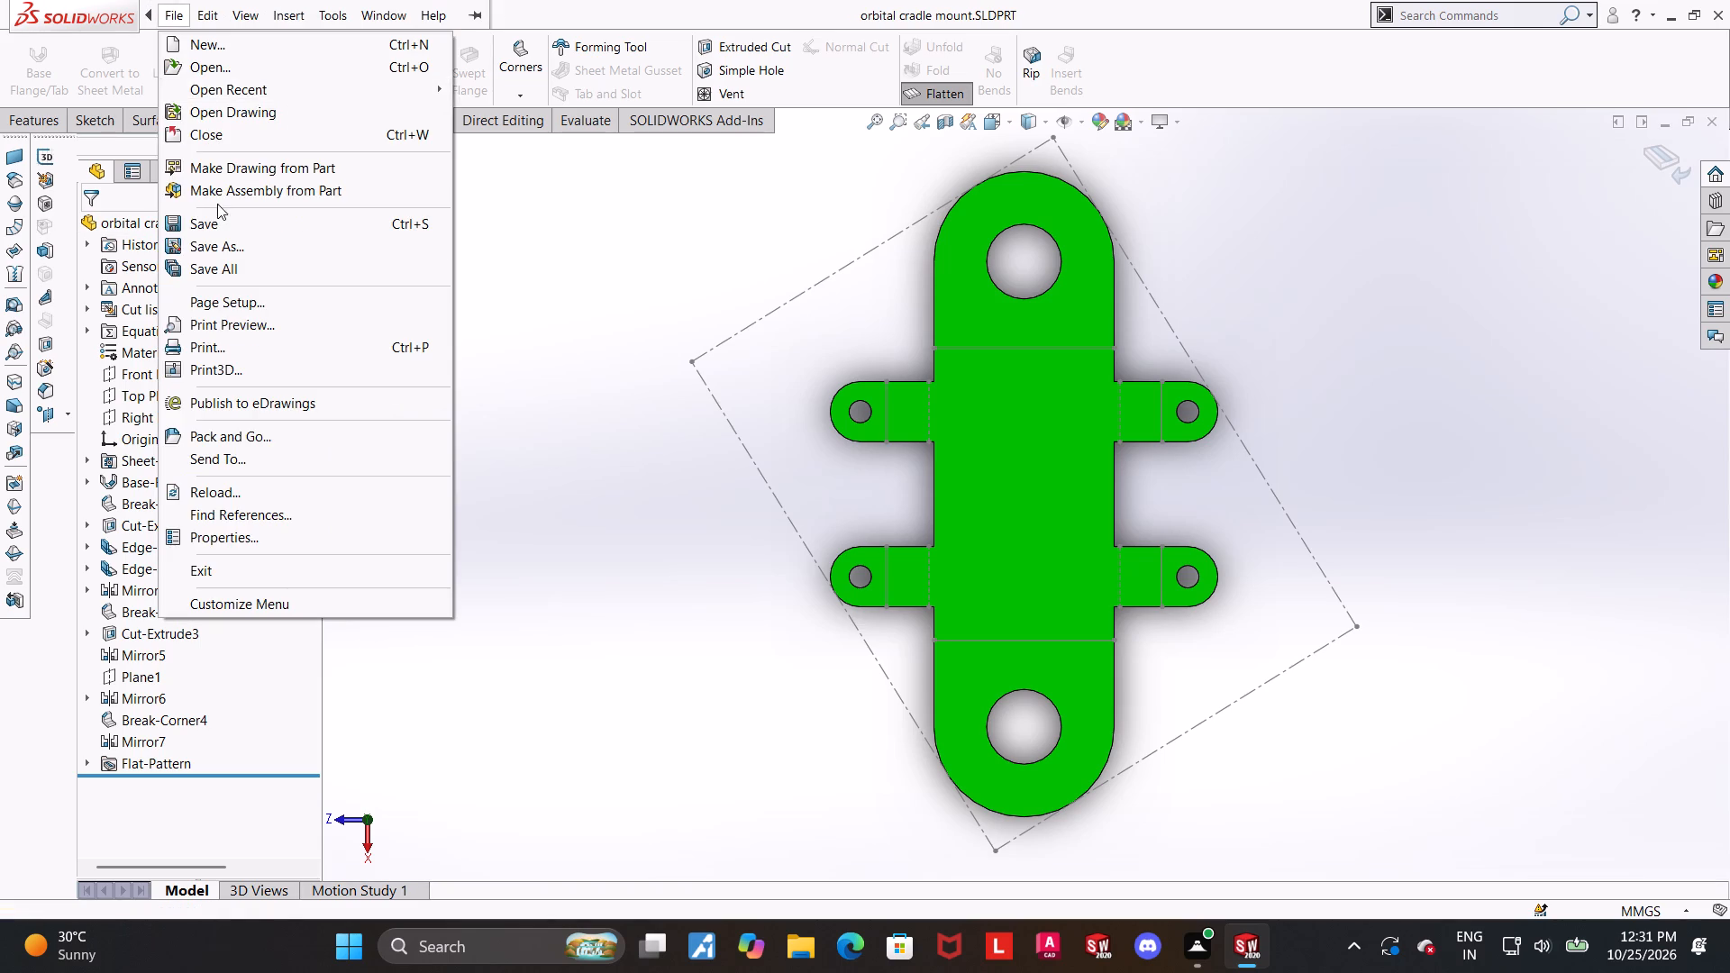
click(215, 239)
click(785, 512)
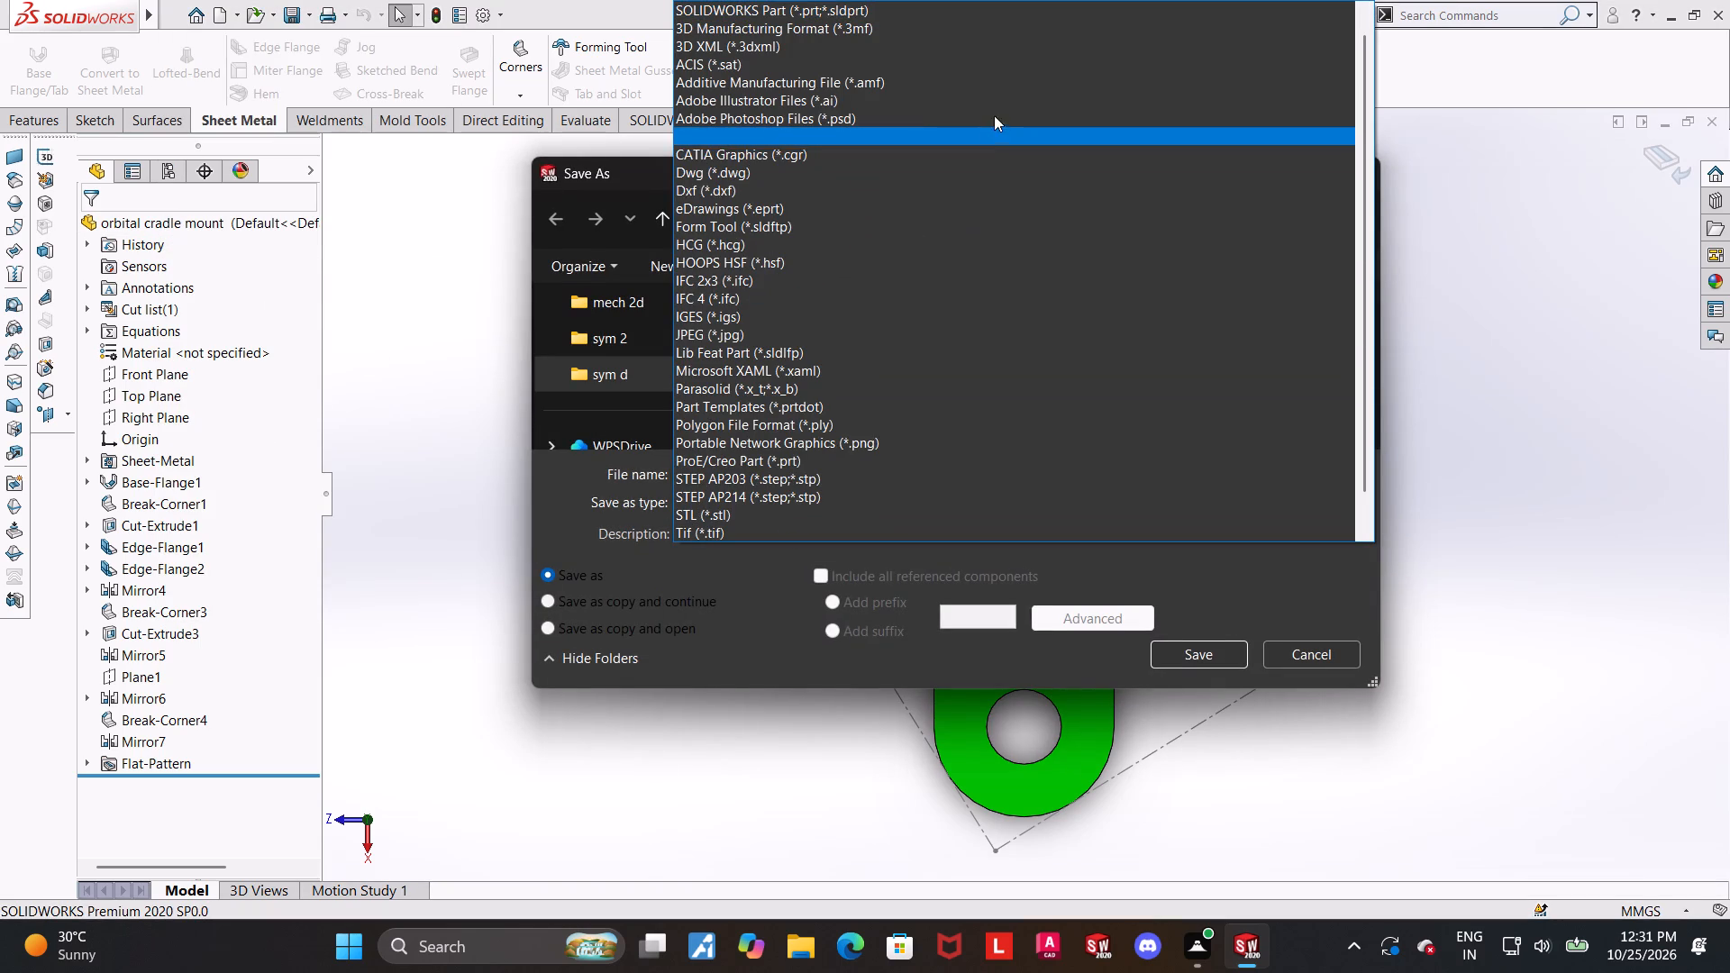
click(981, 139)
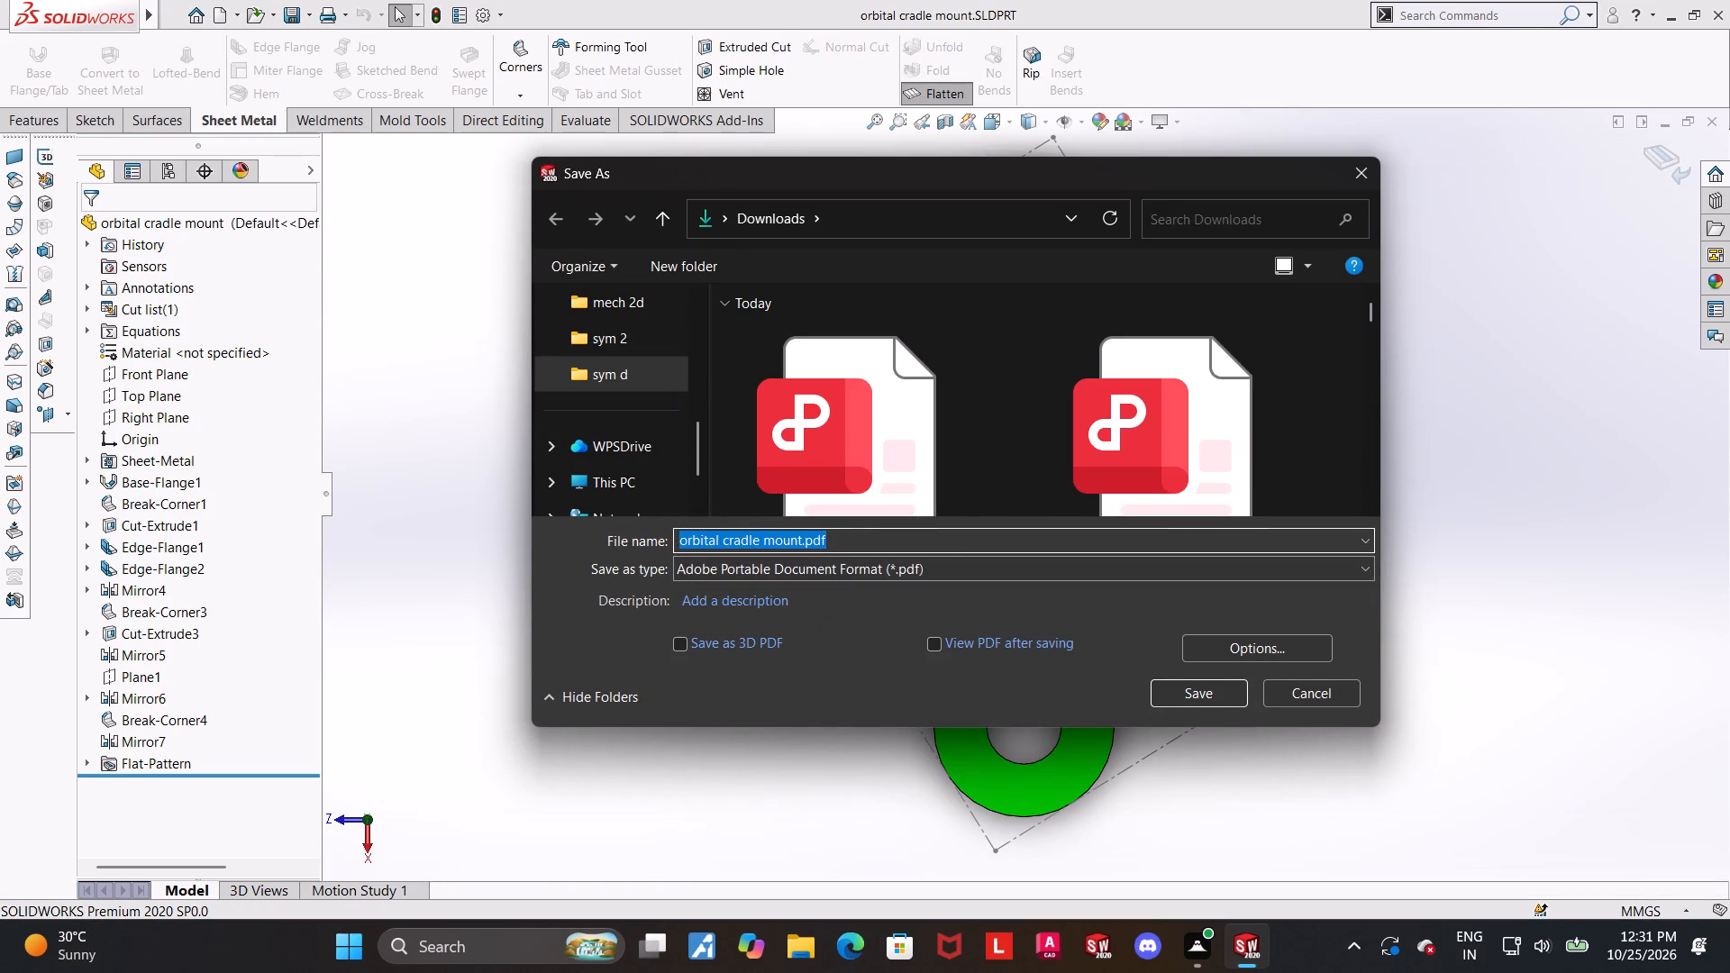
click(801, 536)
key(space)
text(flat)
click(1198, 689)
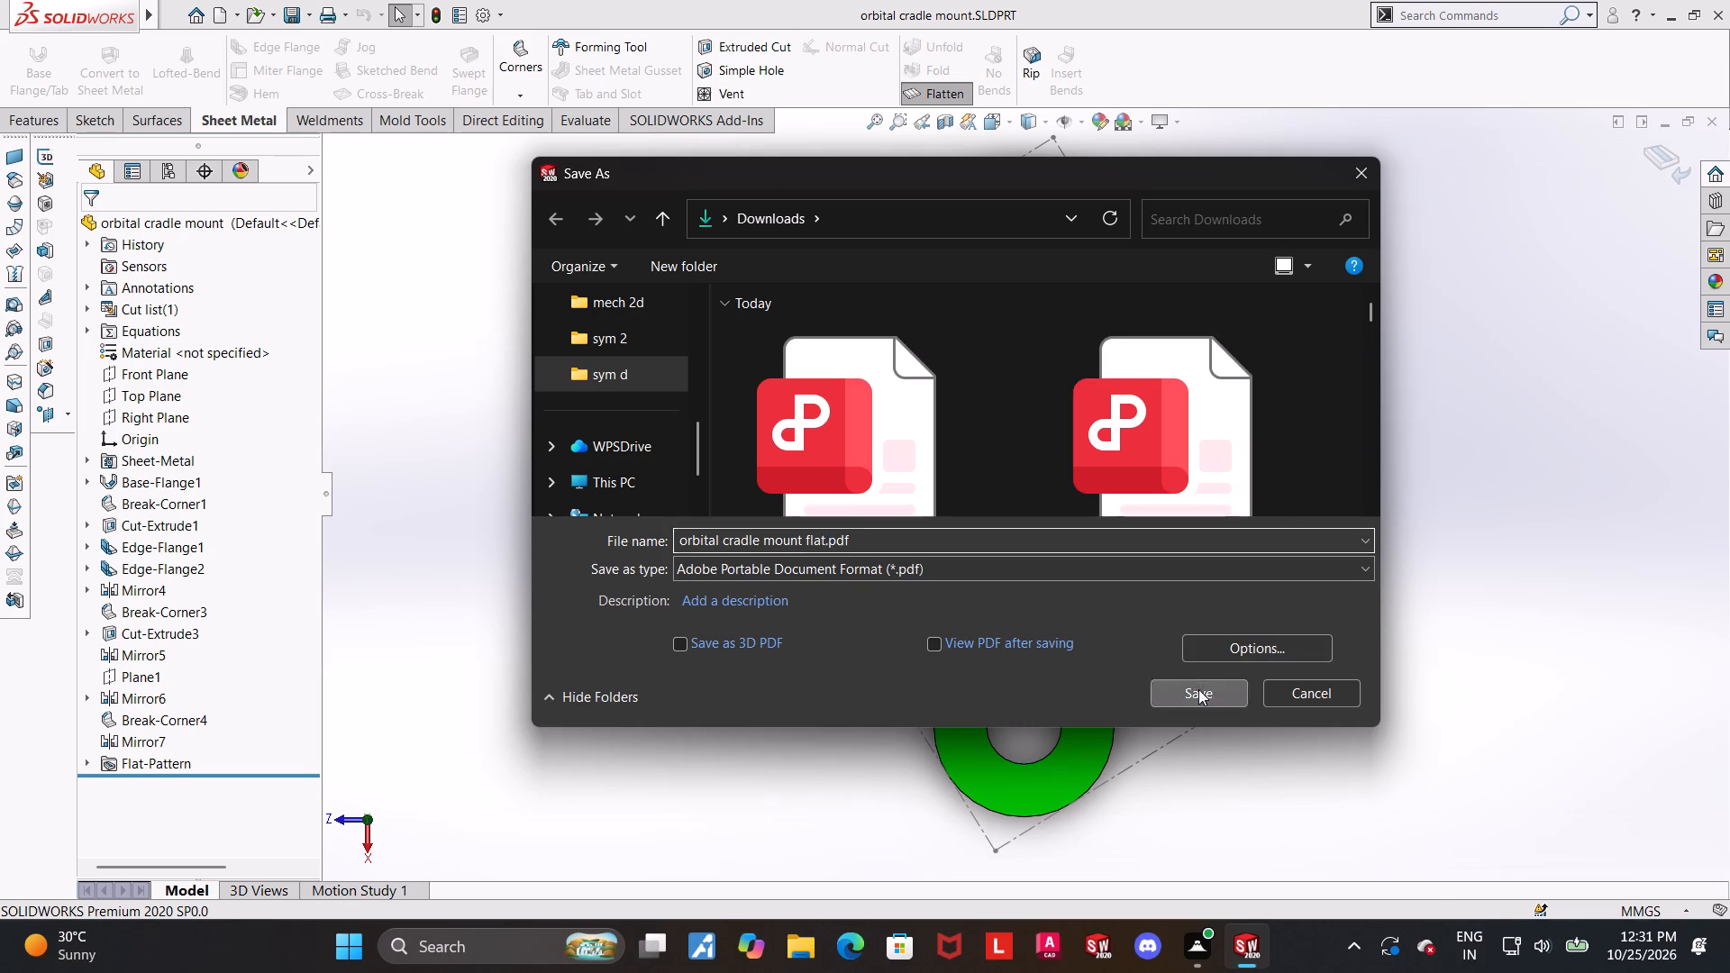
Refold the part, return it to the isometric view, and save the part file.
click(931, 91)
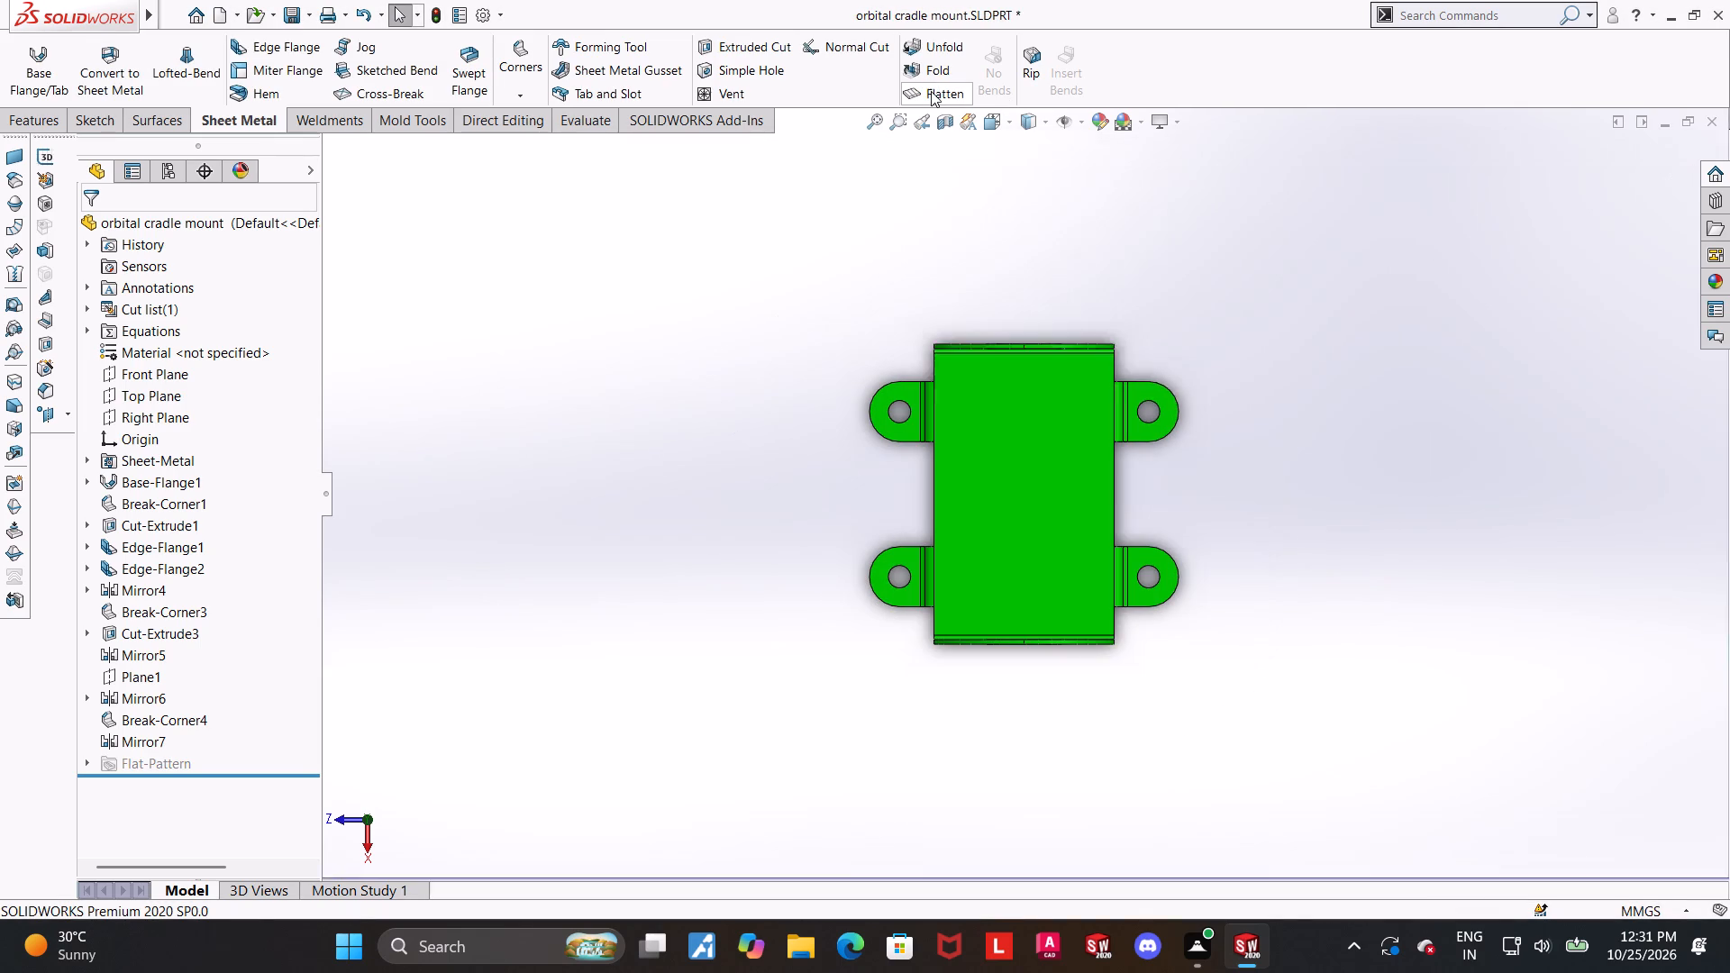
key(ctrl+7)
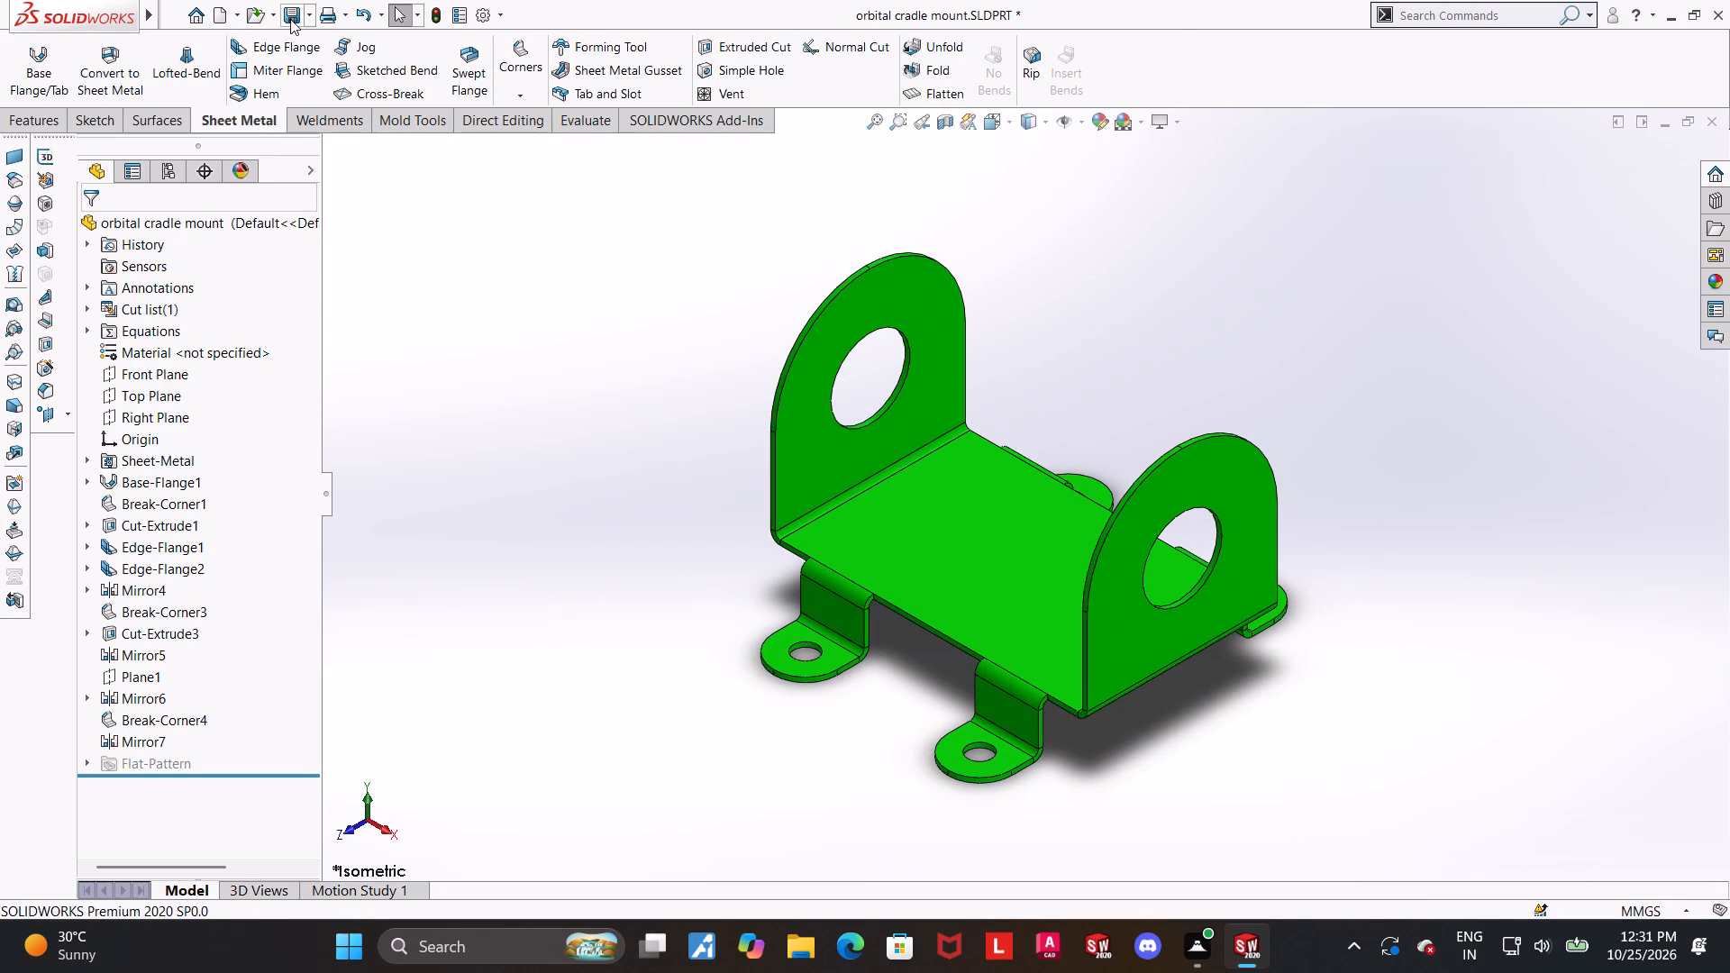
click(290, 19)
click(550, 539)
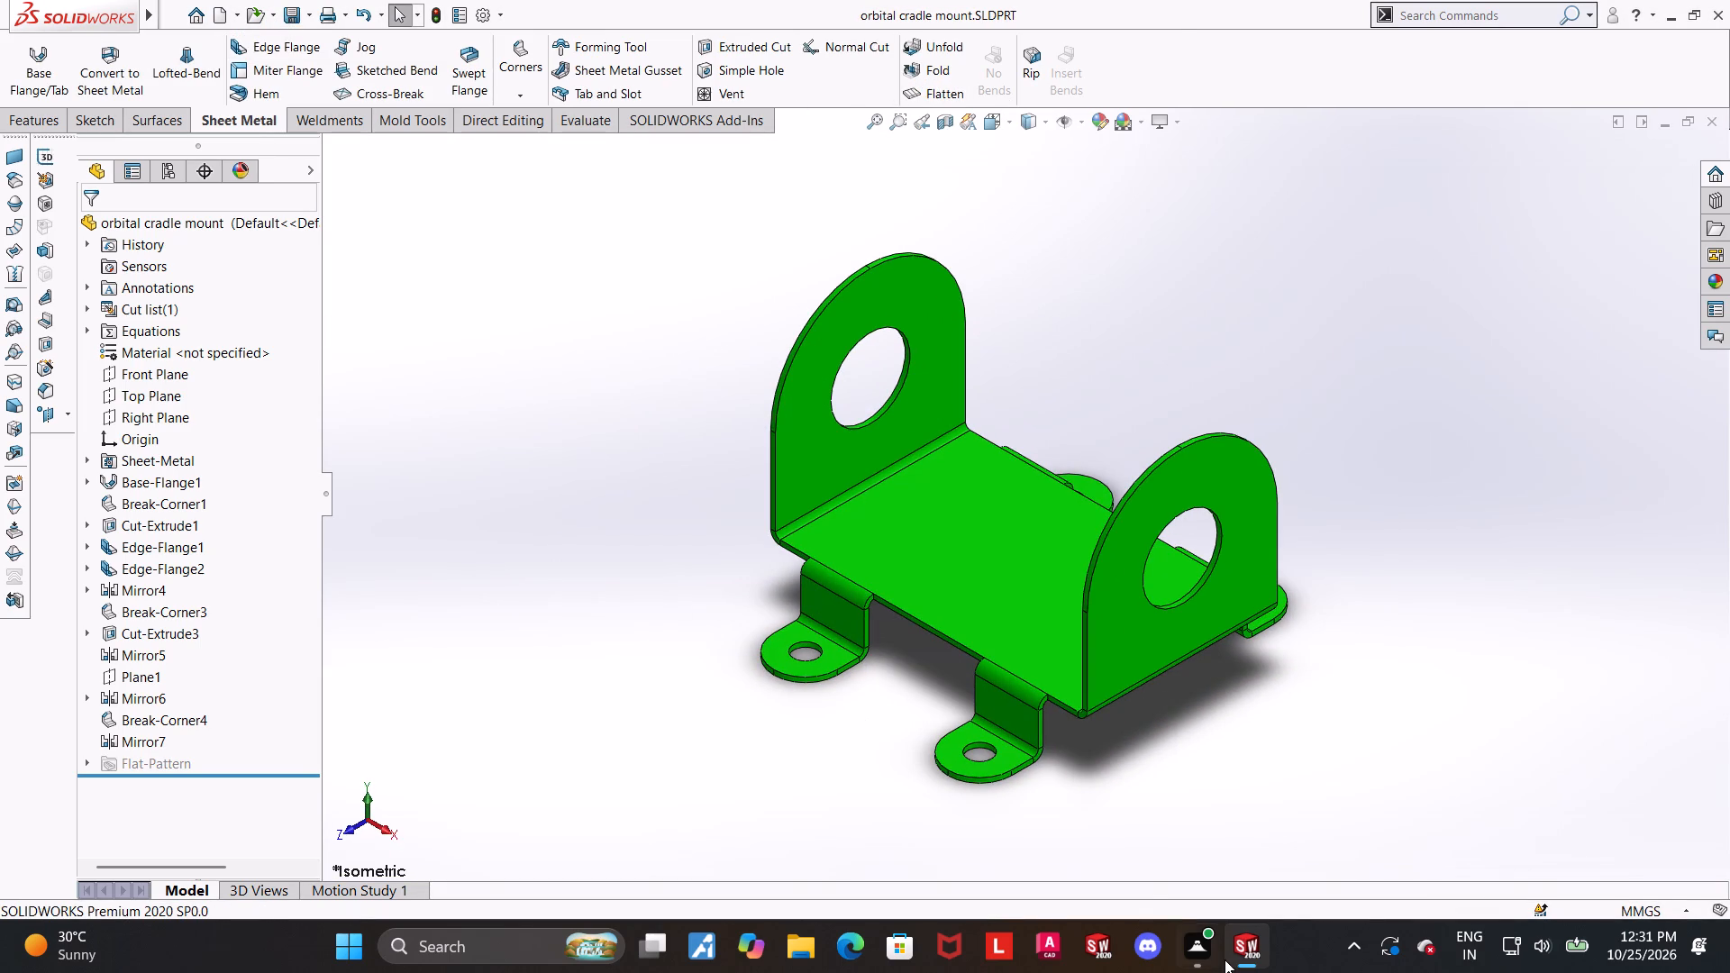